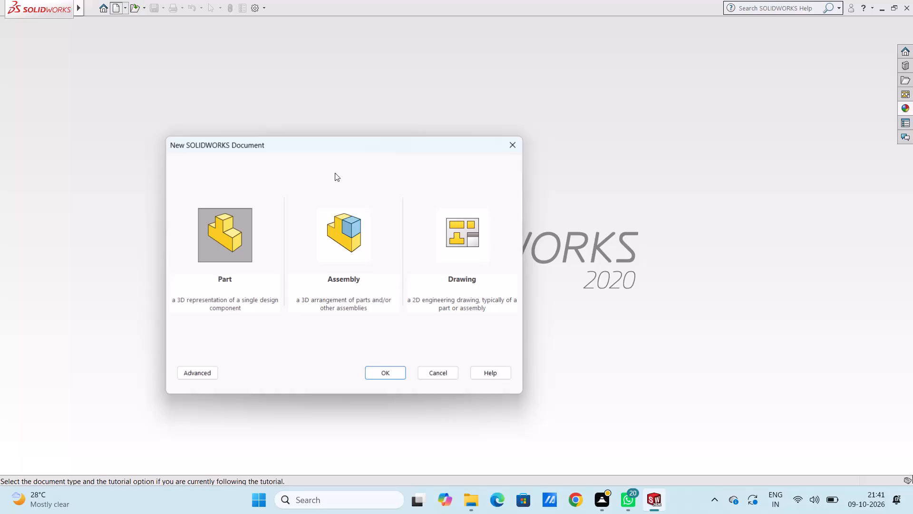
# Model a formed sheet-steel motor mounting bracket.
# Create a new part document.
pyautogui.click(385, 379)
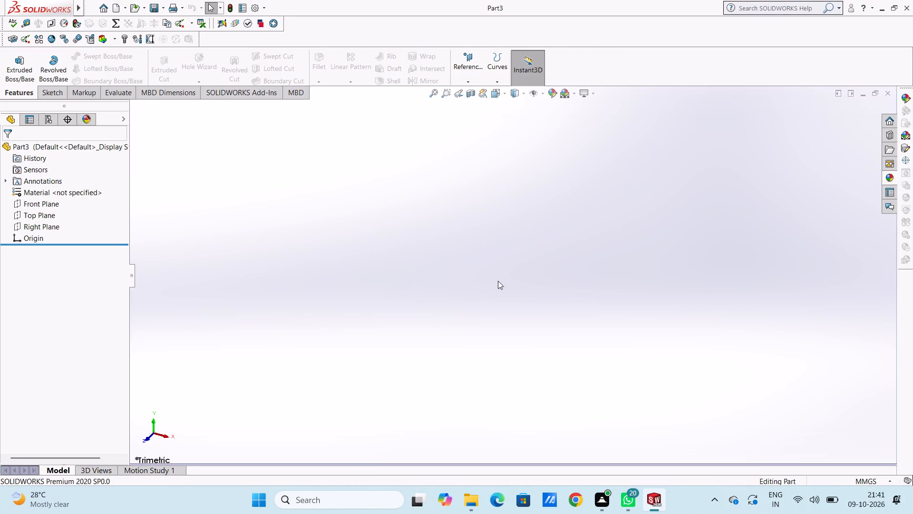
# On the Top Plane, sketch a center rectangle from the origin, 80 mm wide and 30 mm high.
pyautogui.click(46, 211)
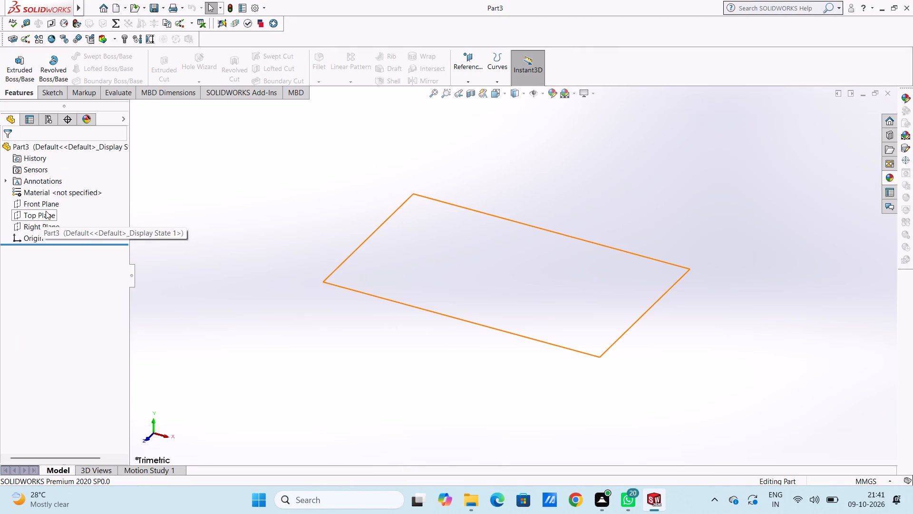
pyautogui.click(56, 202)
pyautogui.click(217, 242)
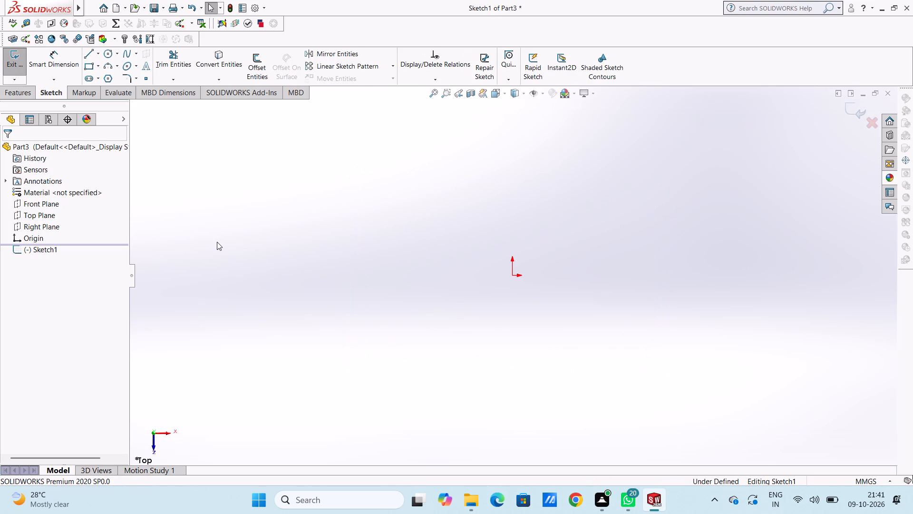
pyautogui.click(98, 68)
pyautogui.click(97, 89)
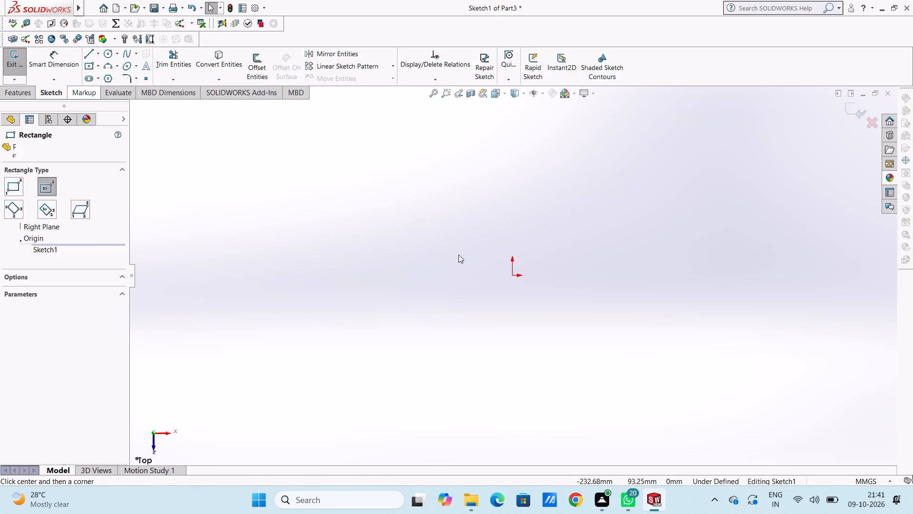
pyautogui.click(512, 276)
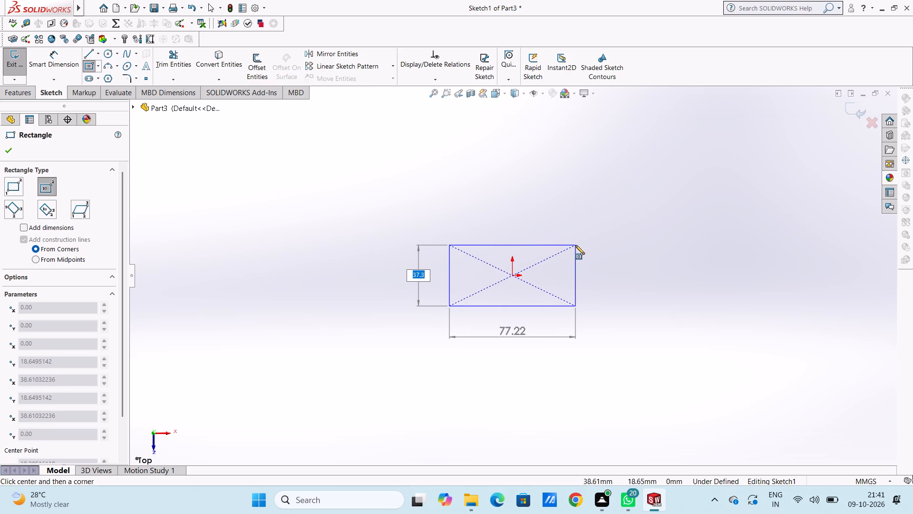
pyautogui.write('30')
pyautogui.press('Return')
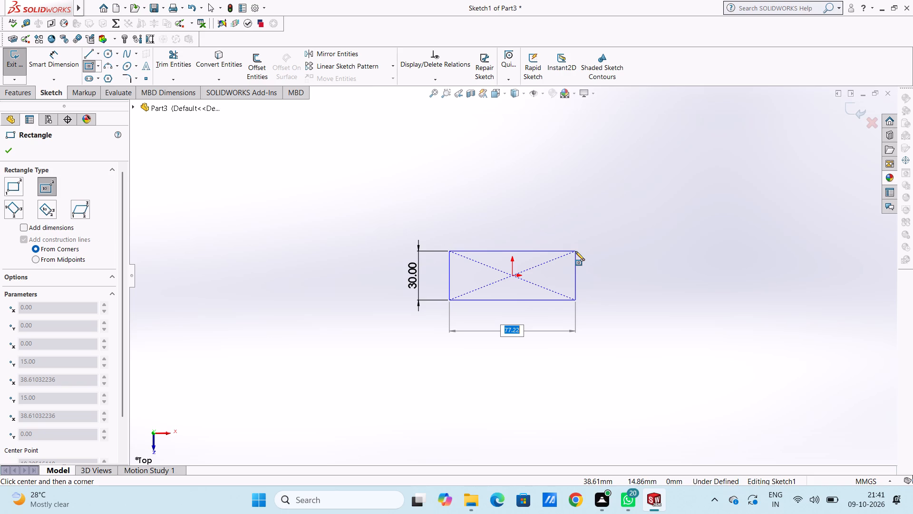
pyautogui.write('80')
pyautogui.press('Return')
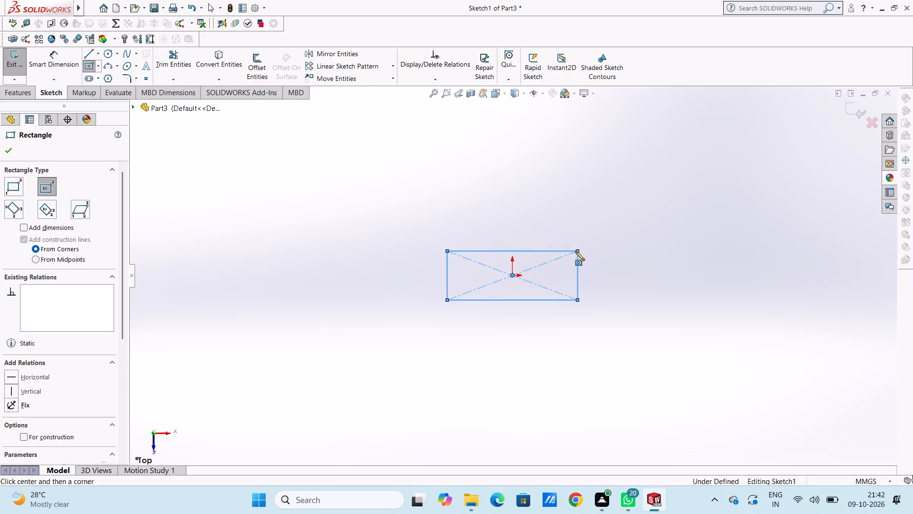
pyautogui.click(13, 154)
# Dimension the rectangle's left edge at 30 mm and its top edge at 80 mm.
pyautogui.click(59, 59)
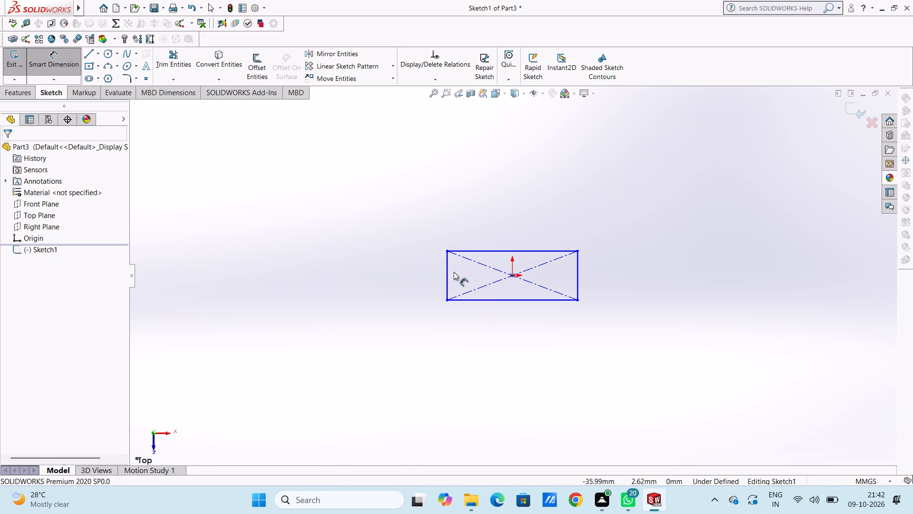
pyautogui.click(447, 270)
pyautogui.click(281, 274)
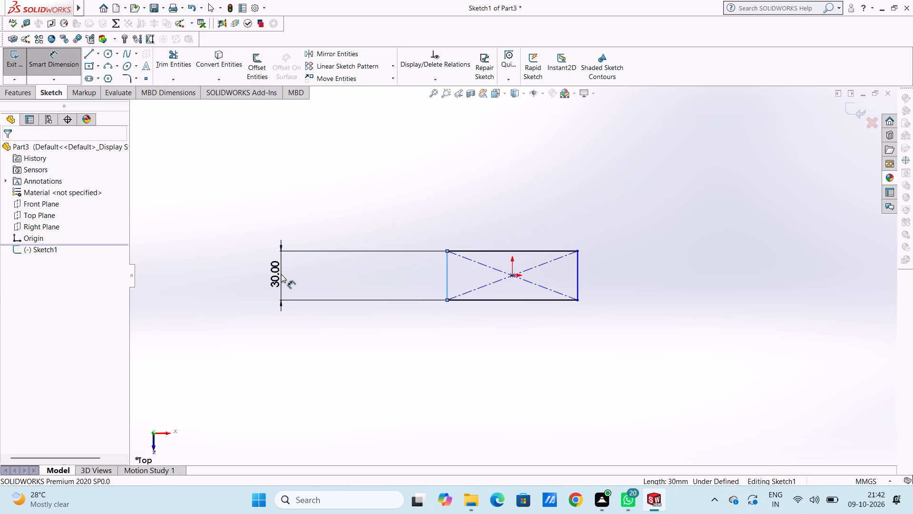
pyautogui.doubleClick(241, 258)
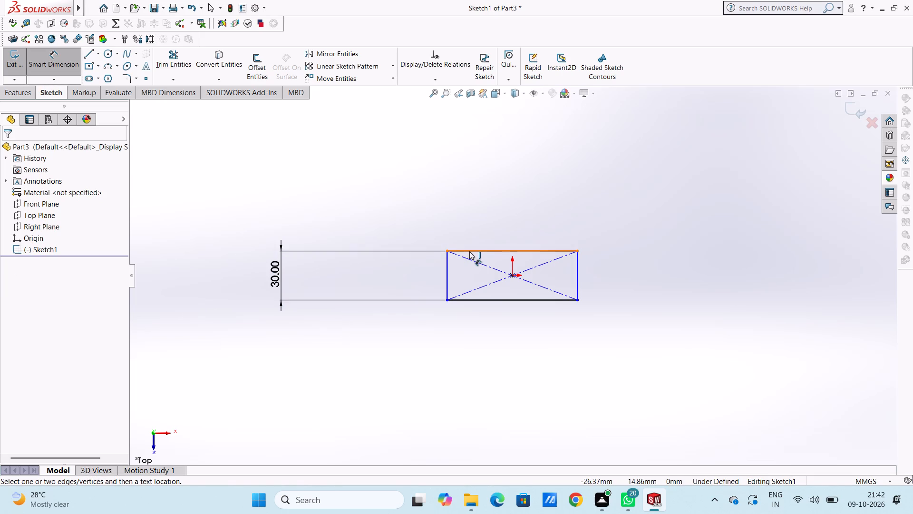
pyautogui.click(471, 251)
pyautogui.click(670, 146)
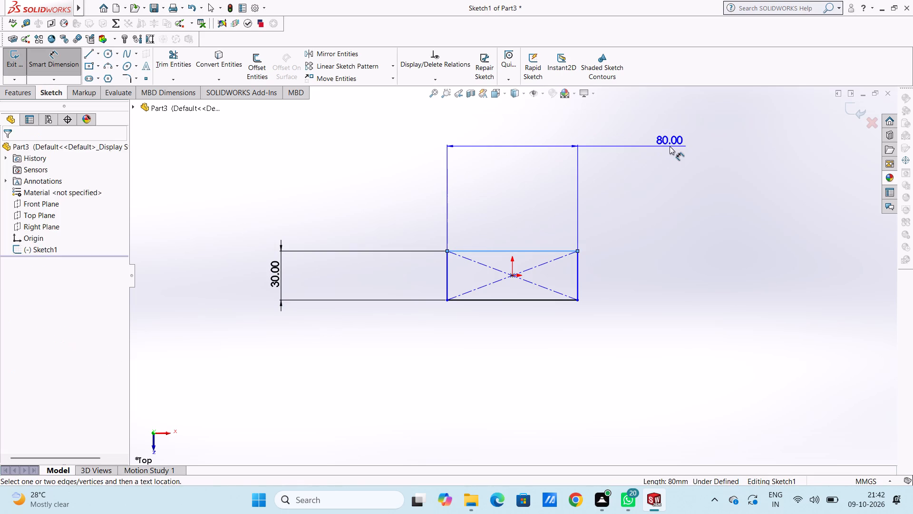
pyautogui.click(627, 129)
pyautogui.click(621, 228)
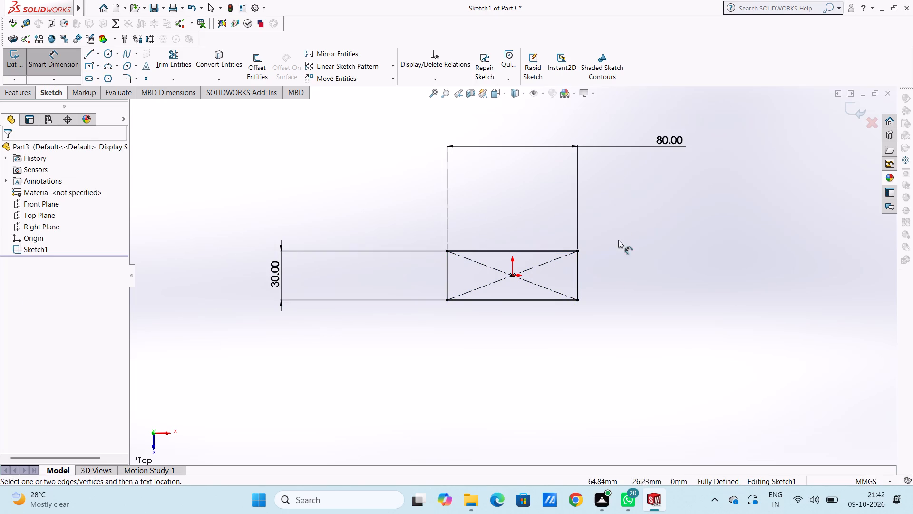
# Add 10 mm sketch fillets to the two lower corners of the rectangle.
pyautogui.scroll(-2, 546, 317)
pyautogui.scroll(2, 517, 237)
pyautogui.scroll(-3, 516, 244)
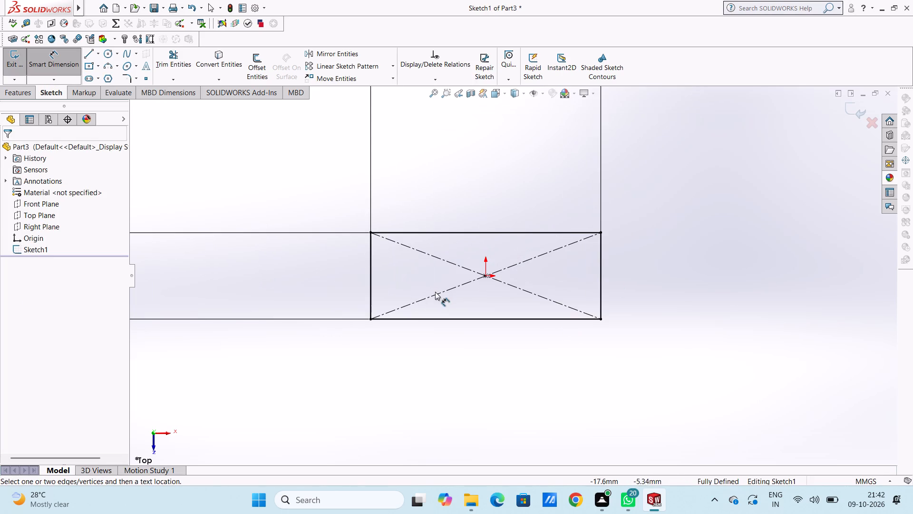
pyautogui.click(130, 78)
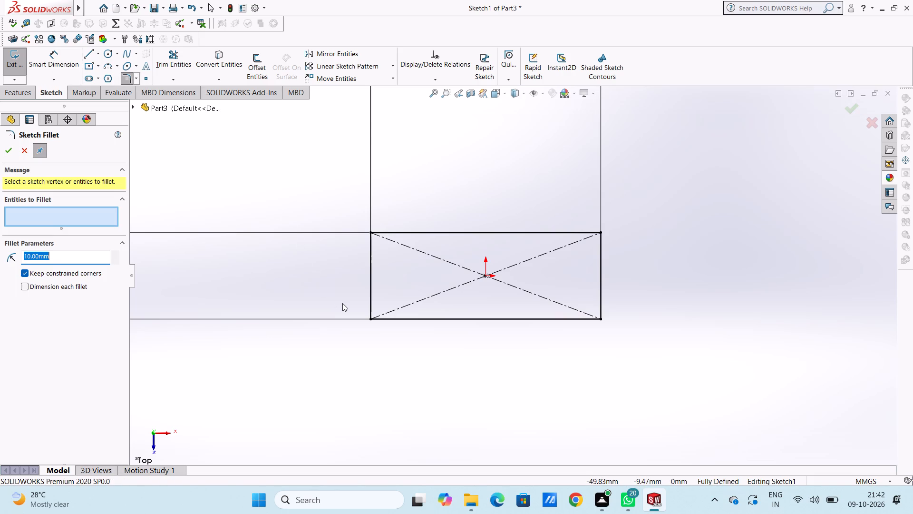
pyautogui.click(370, 317)
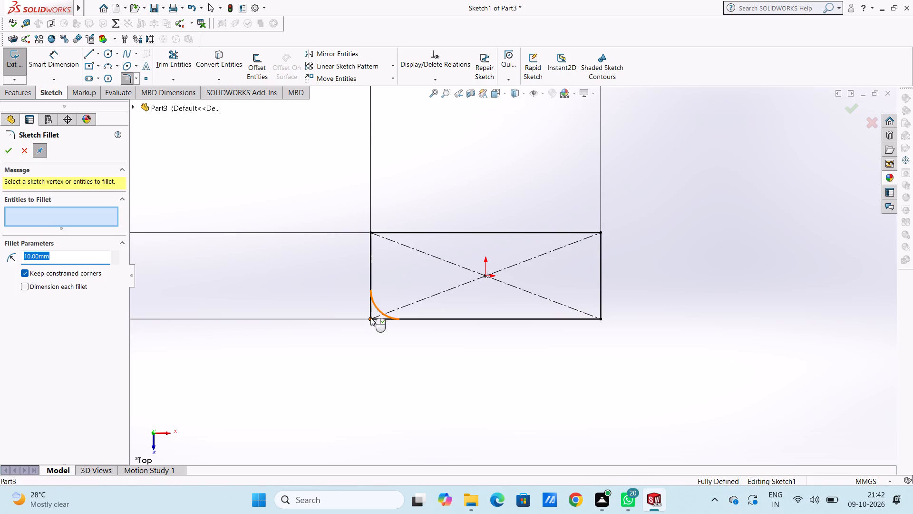
pyautogui.click(601, 319)
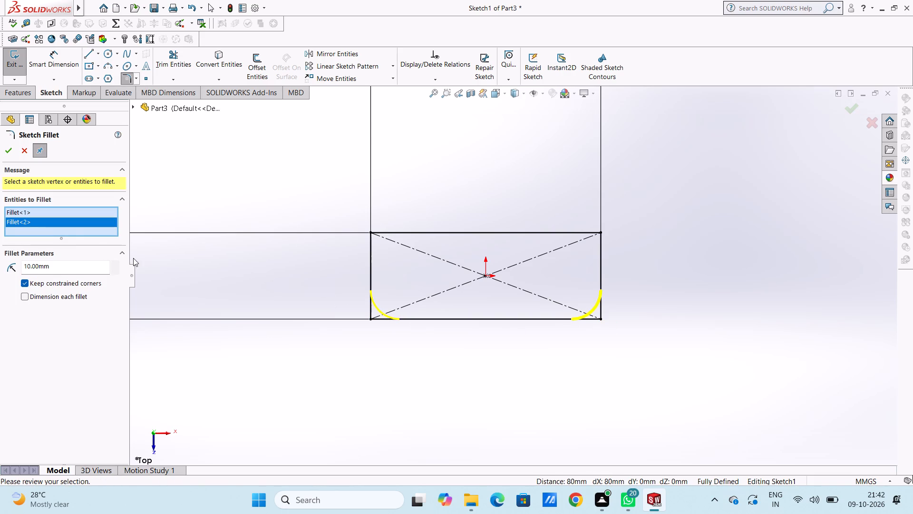
pyautogui.click(11, 155)
pyautogui.click(10, 154)
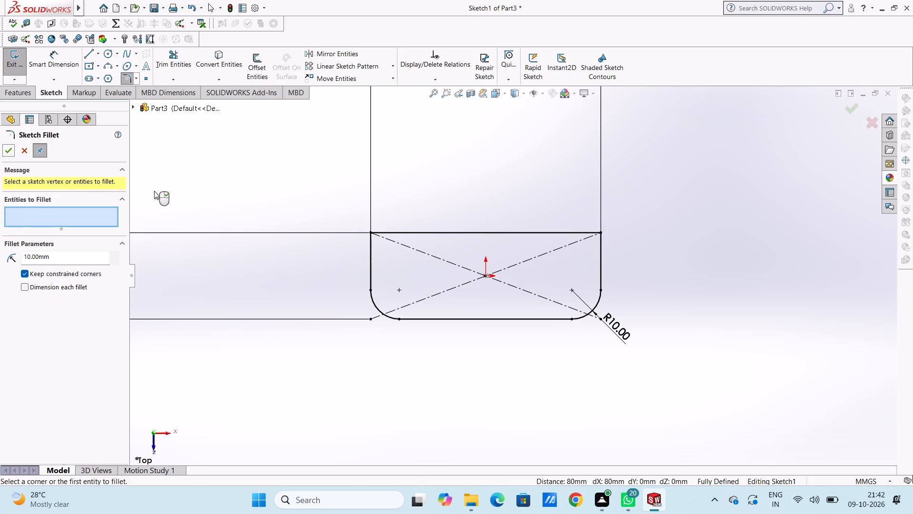
pyautogui.click(8, 150)
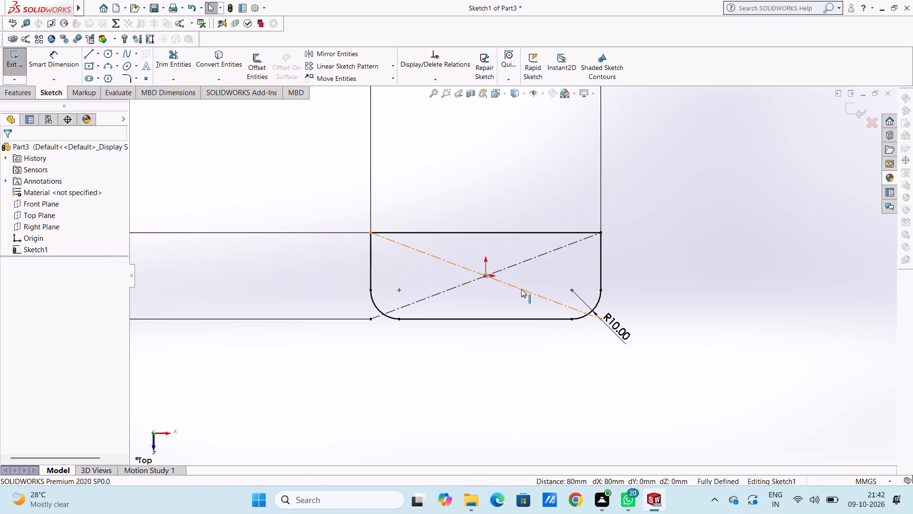
# Sketch circles centred on the two fillet centres, the left with a 10 mm radius and the right about 6 mm radius.
pyautogui.scroll(-2, 521, 289)
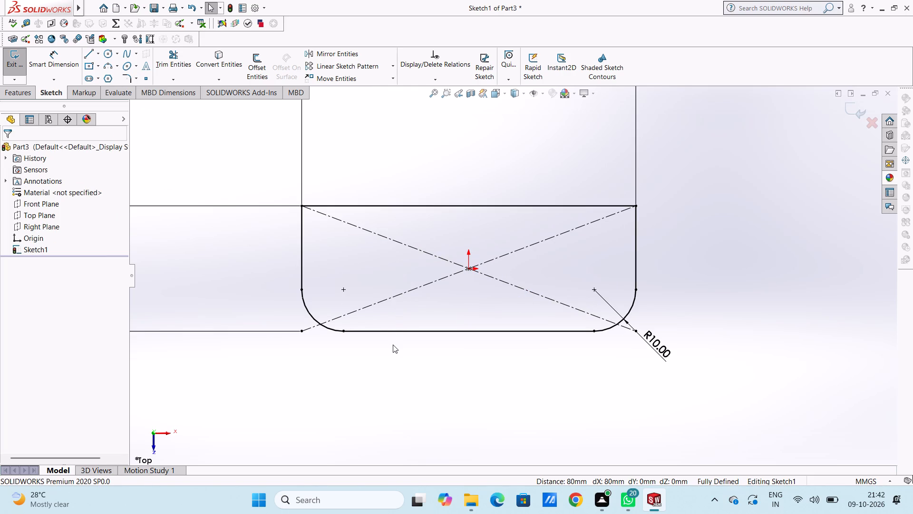
pyautogui.click(109, 54)
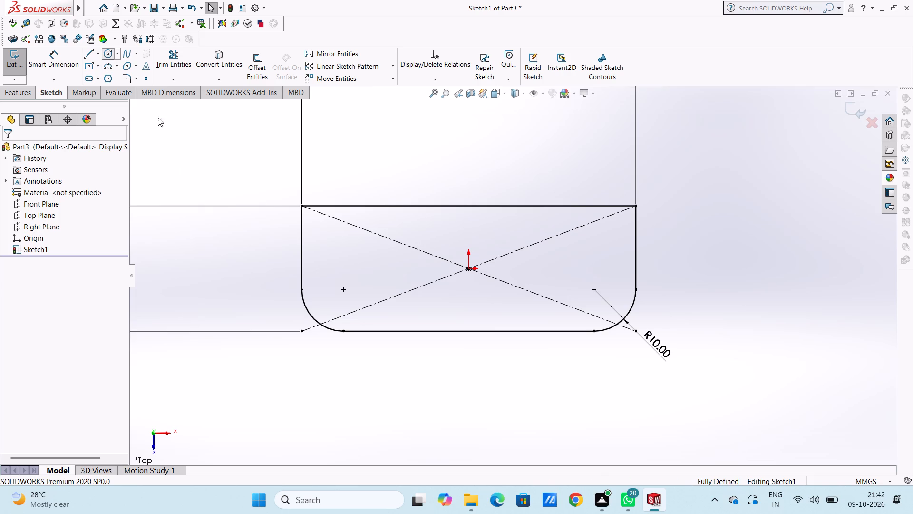
pyautogui.click(342, 289)
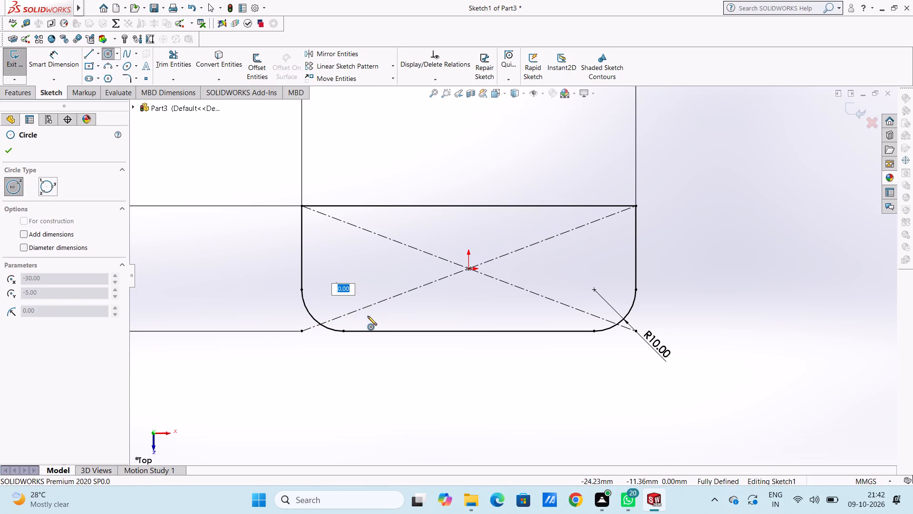
pyautogui.write('10')
pyautogui.press('Return')
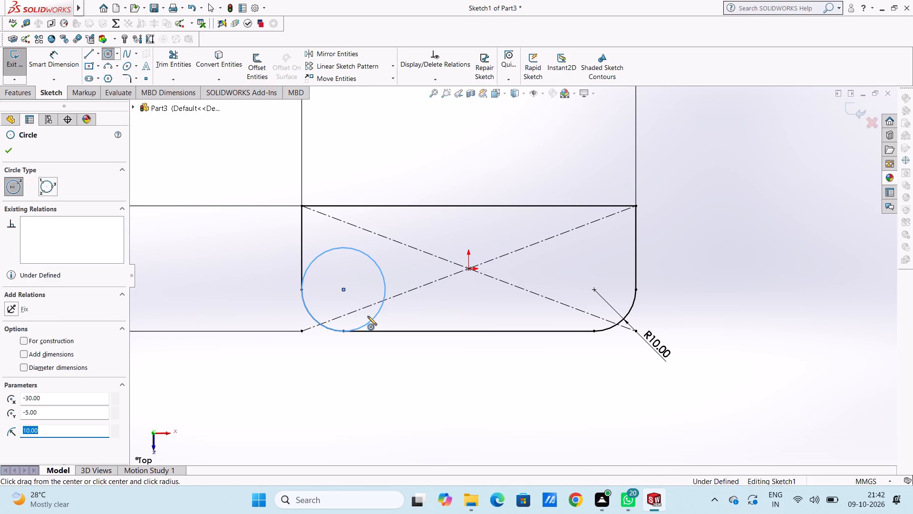
pyautogui.click(595, 289)
pyautogui.click(569, 295)
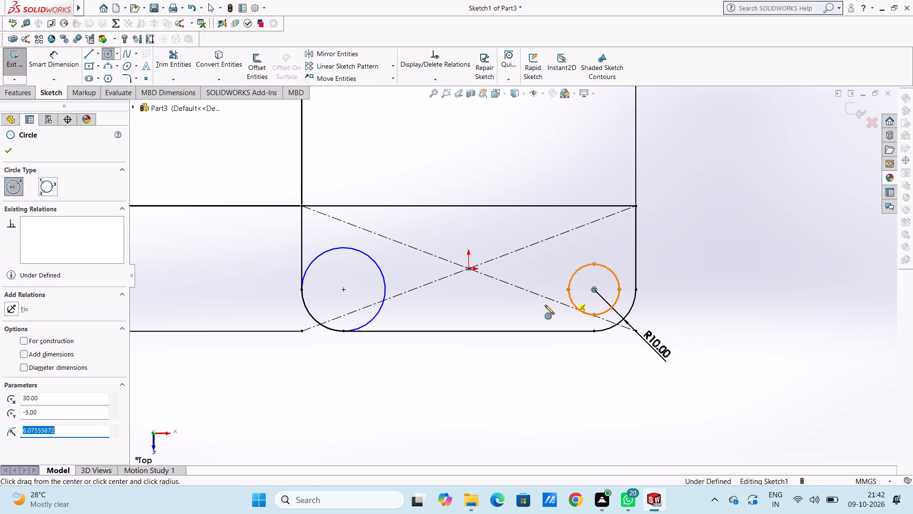
pyautogui.click(11, 149)
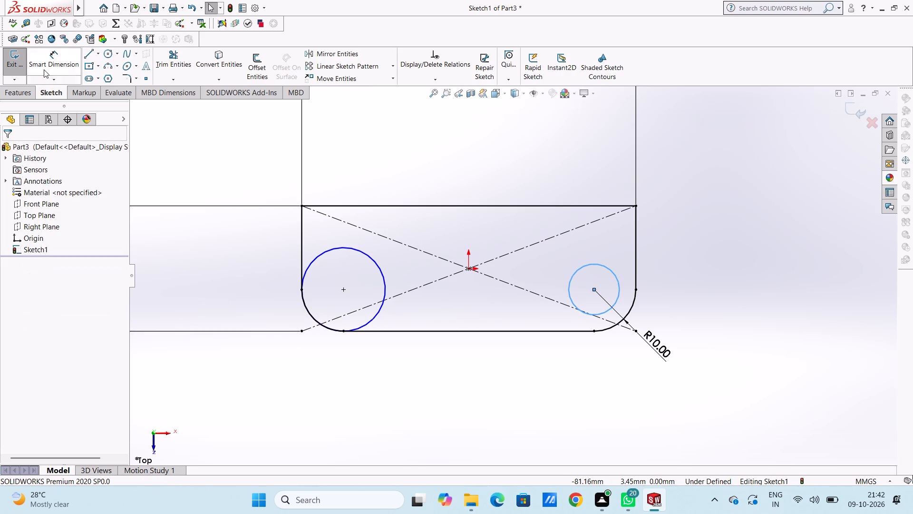
# Dimension the left and right circles to a diameter of 6.5 mm each.
pyautogui.click(49, 62)
pyautogui.click(360, 250)
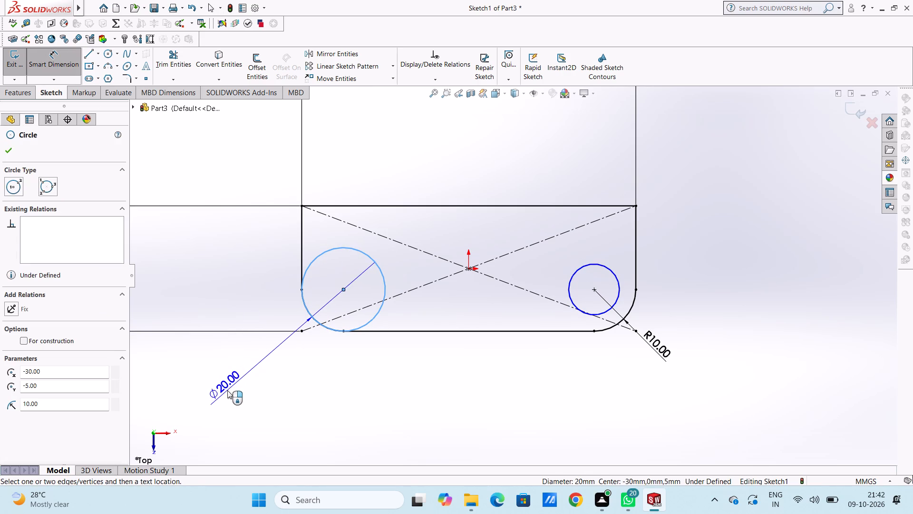
pyautogui.click(227, 390)
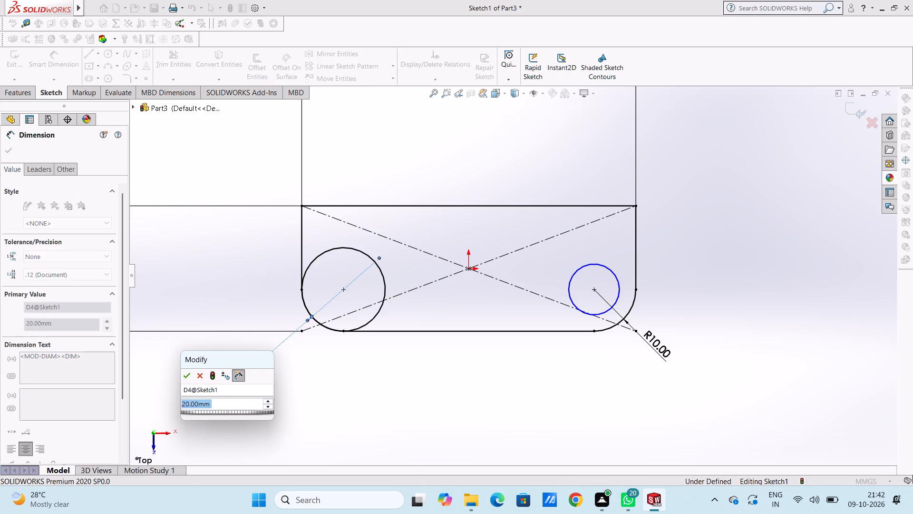
pyautogui.write('6.5')
pyautogui.press('Return')
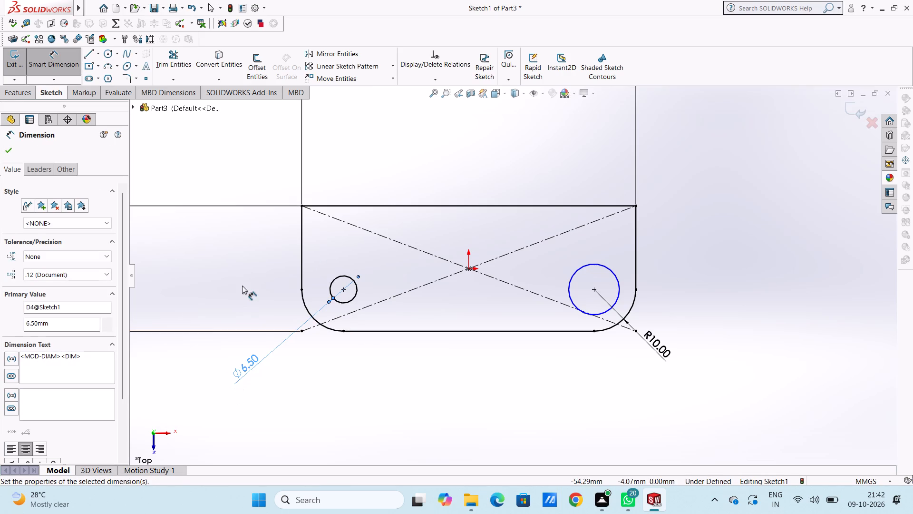
pyautogui.click(242, 286)
pyautogui.click(612, 270)
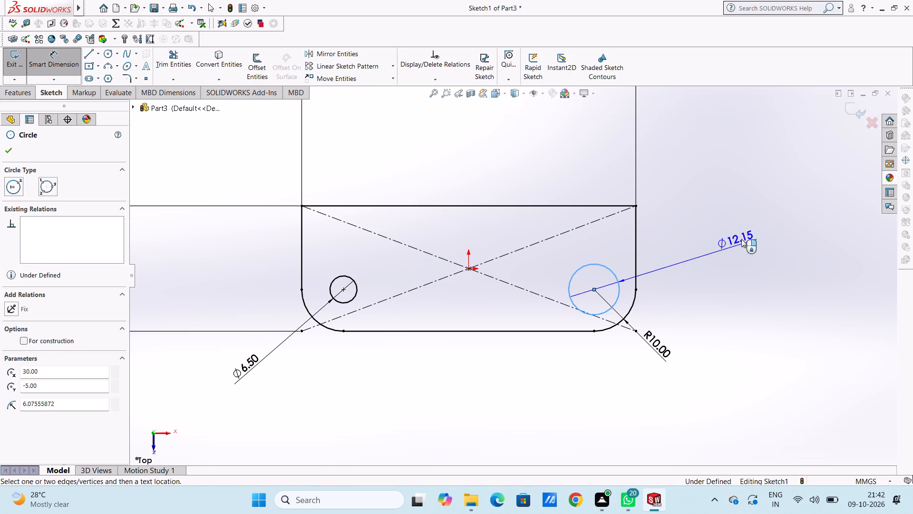
pyautogui.click(753, 227)
pyautogui.write('6.5')
pyautogui.press('Return')
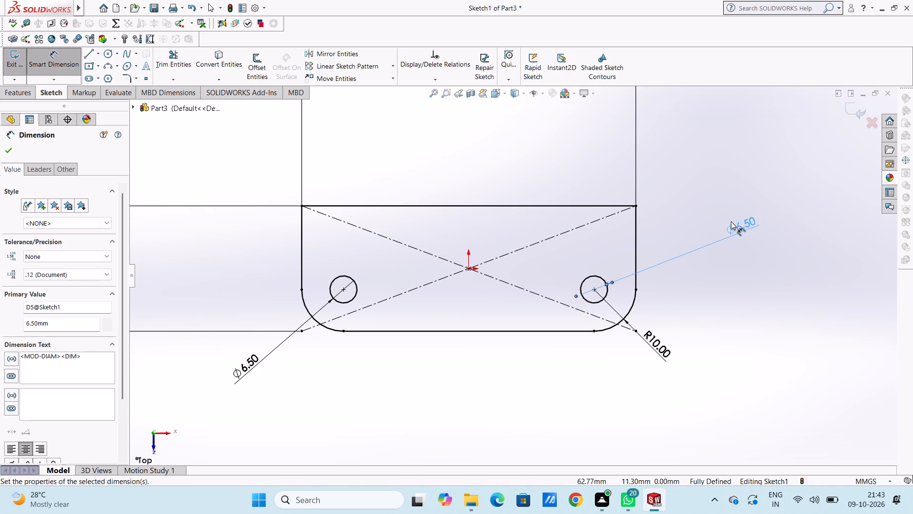
pyautogui.click(729, 346)
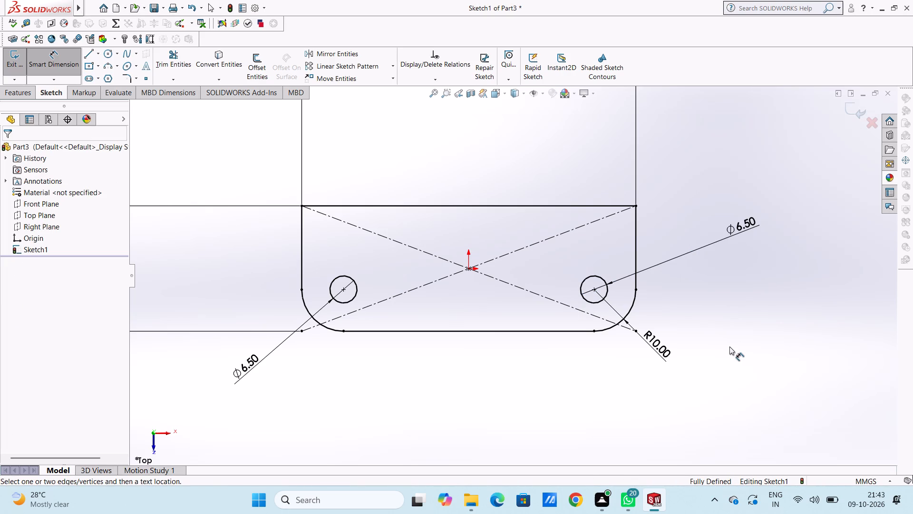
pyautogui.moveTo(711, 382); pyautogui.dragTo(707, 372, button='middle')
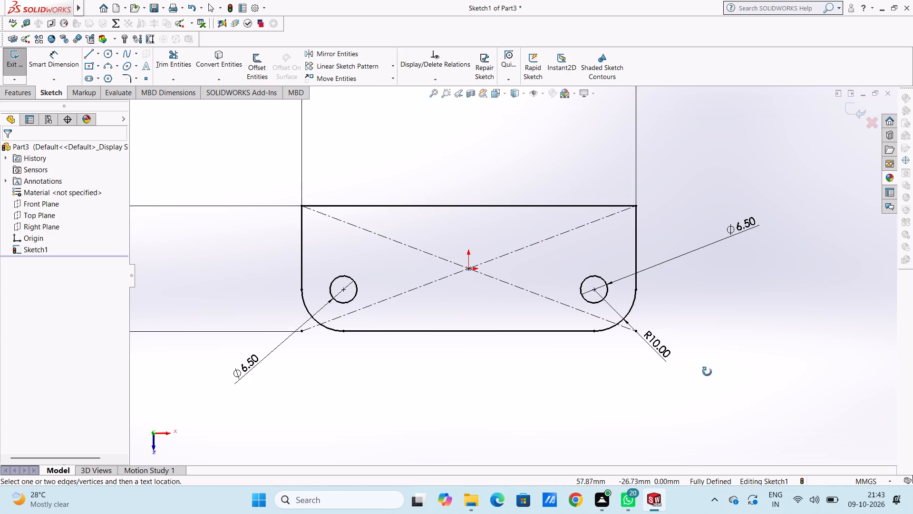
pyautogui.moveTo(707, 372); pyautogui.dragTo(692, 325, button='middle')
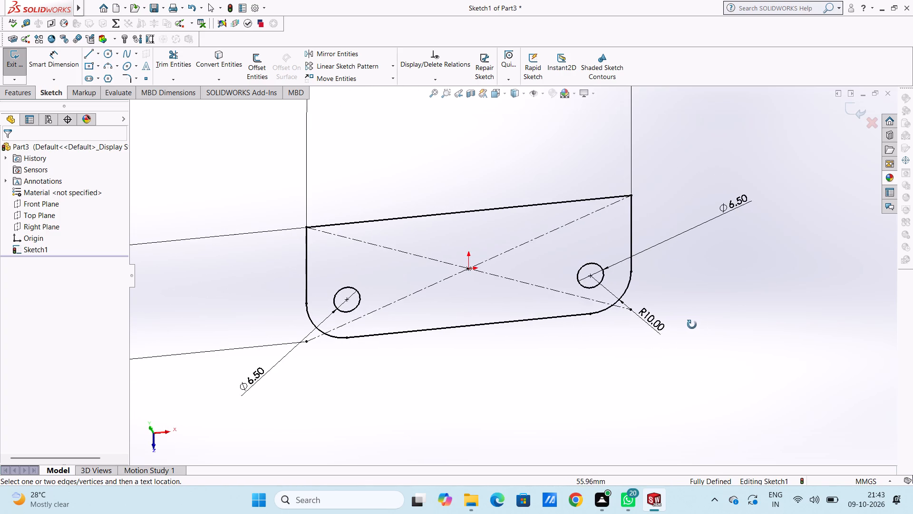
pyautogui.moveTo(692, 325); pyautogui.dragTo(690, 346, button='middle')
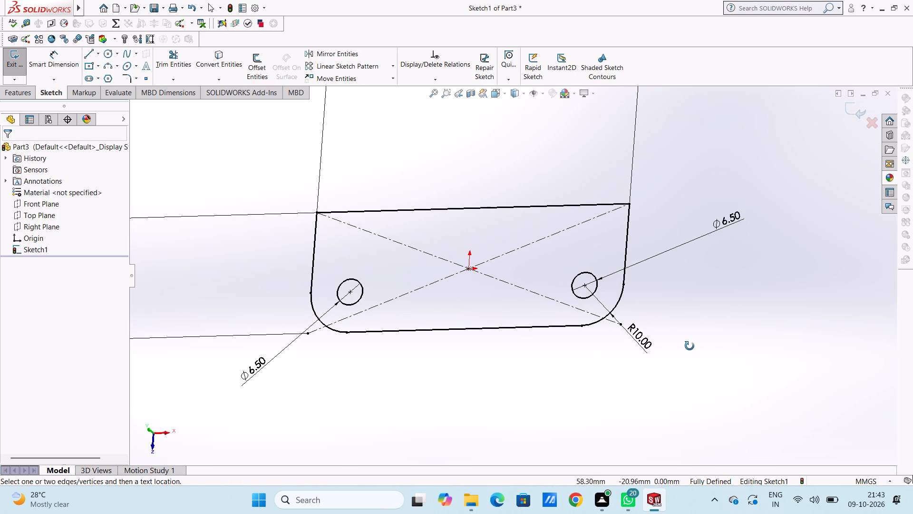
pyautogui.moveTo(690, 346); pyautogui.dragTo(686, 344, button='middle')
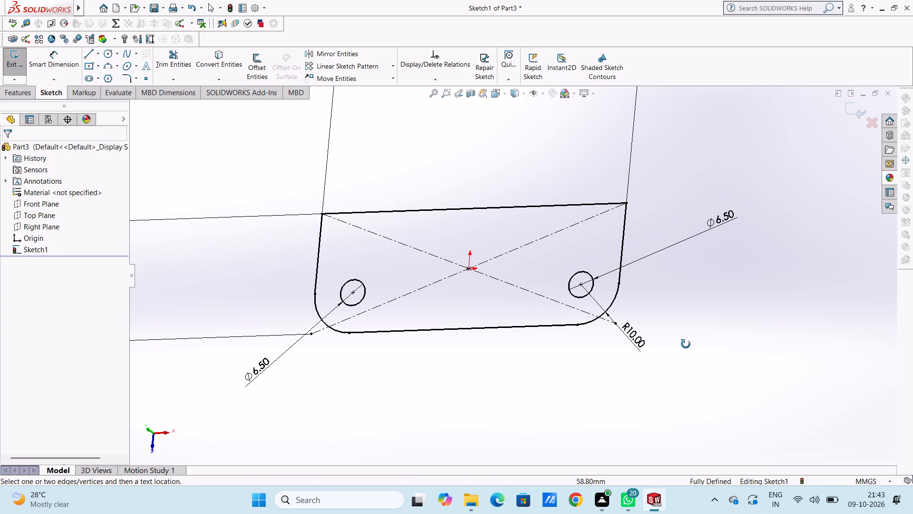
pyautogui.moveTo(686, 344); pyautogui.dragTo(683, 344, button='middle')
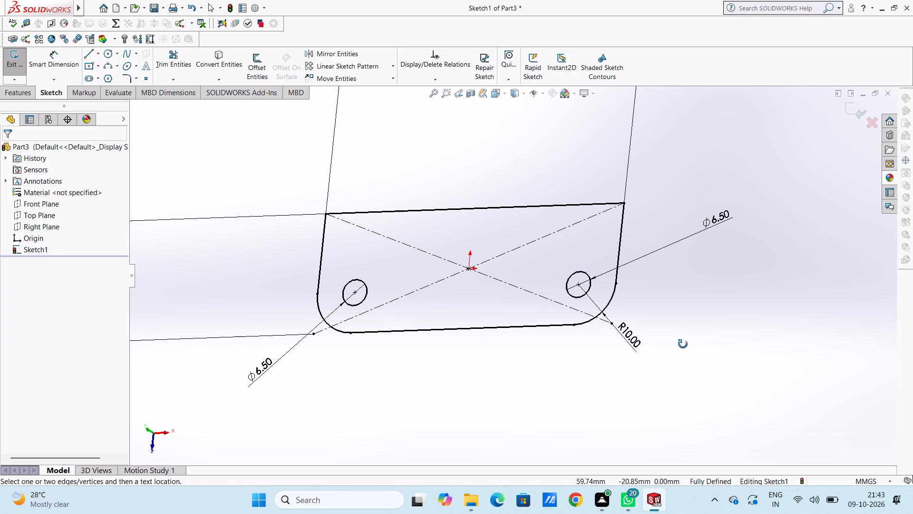
# Extrude the rounded two-hole profile as a blind boss 1.5 mm deep.
pyautogui.moveTo(683, 344); pyautogui.dragTo(670, 346, button='middle')
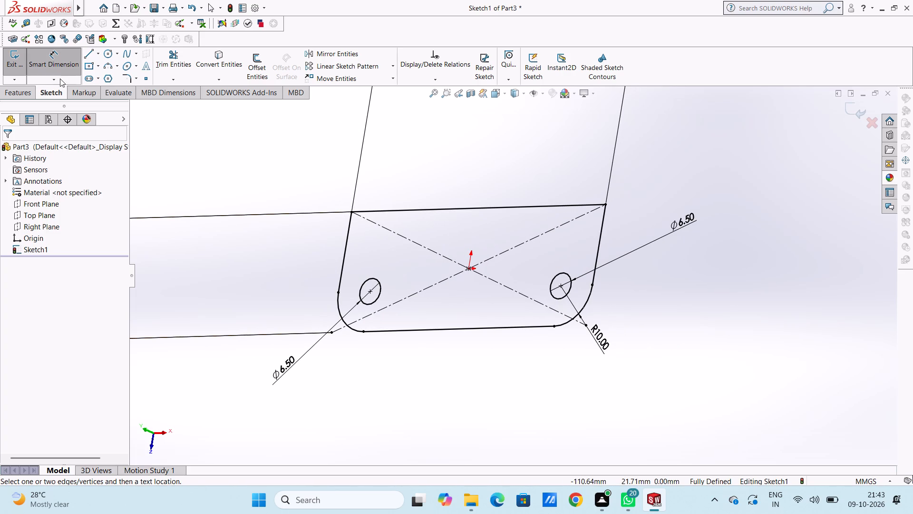
pyautogui.click(63, 62)
pyautogui.click(25, 96)
pyautogui.click(21, 70)
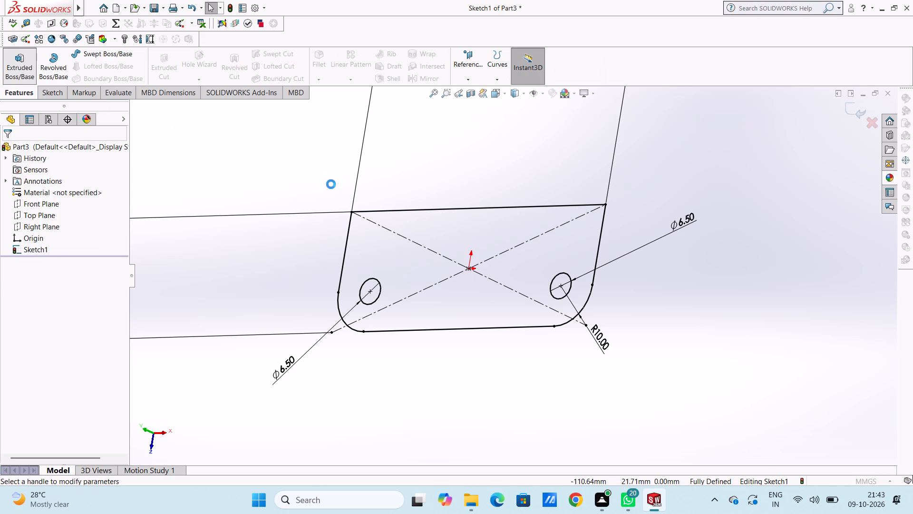
pyautogui.write('1.5')
pyautogui.press('Return')
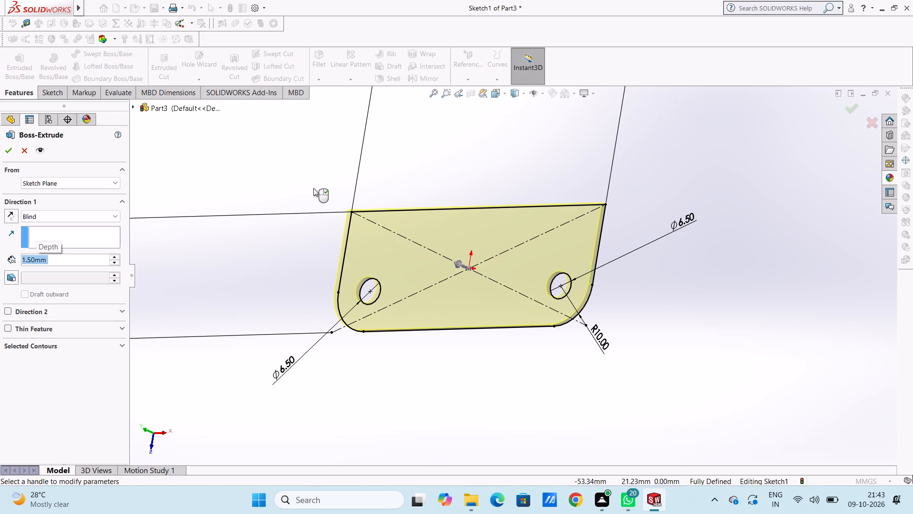
pyautogui.moveTo(320, 167); pyautogui.dragTo(275, 190, button='middle')
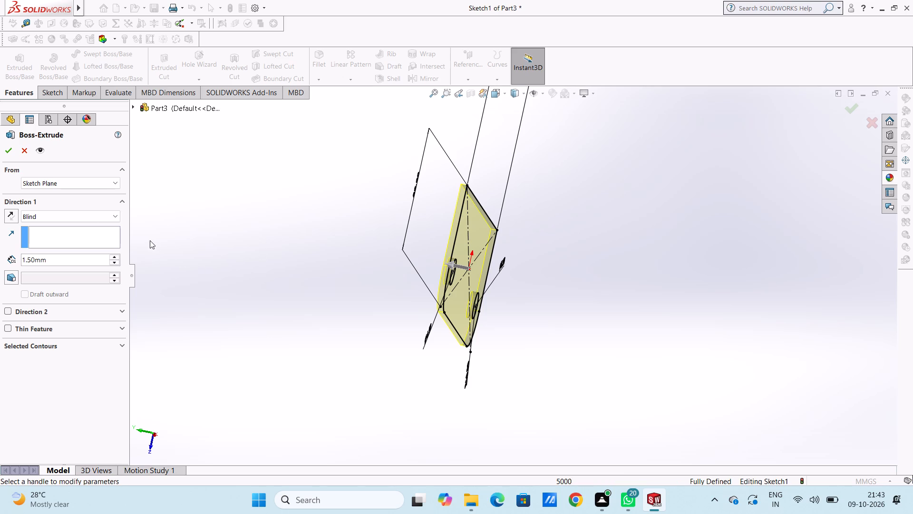
pyautogui.click(5, 152)
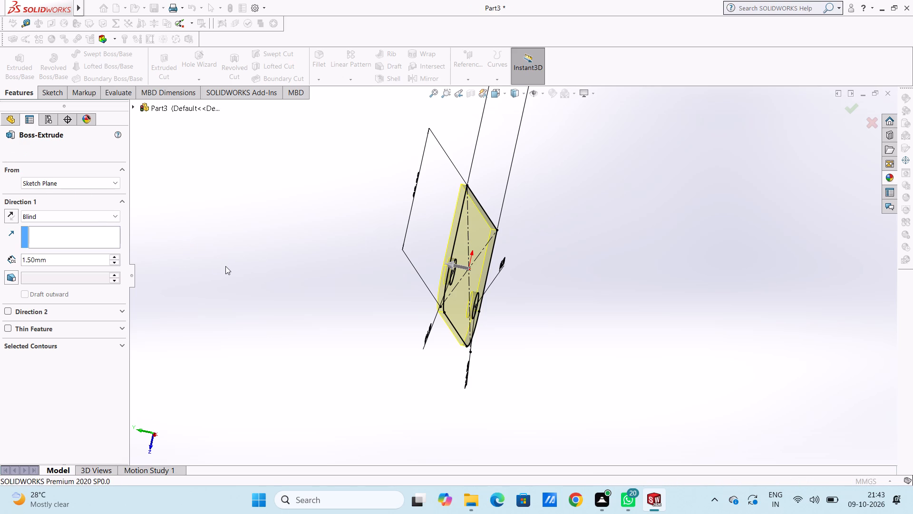
pyautogui.click(225, 266)
# Open a new sketch on the plate's narrow back face, opposite the rounded corners, in the Back view.
pyautogui.moveTo(260, 320); pyautogui.dragTo(281, 305, button='middle')
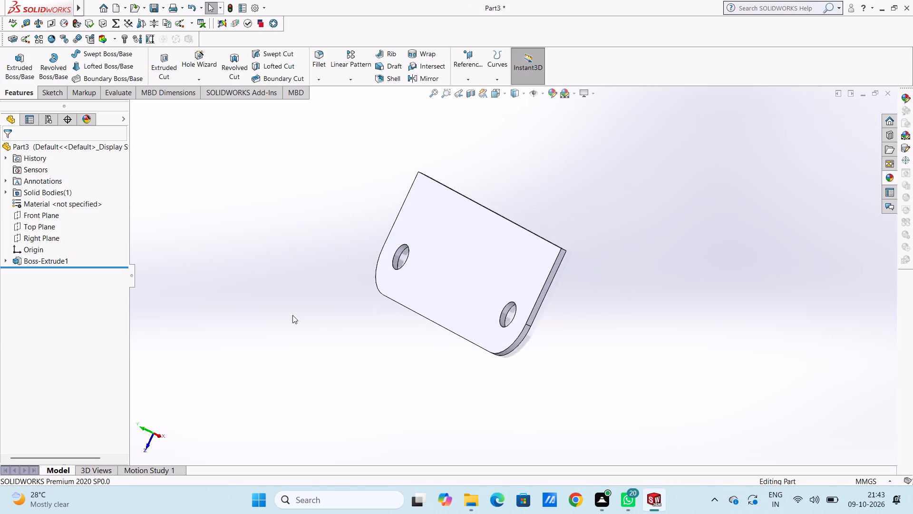
pyautogui.moveTo(320, 329); pyautogui.dragTo(444, 238, button='middle')
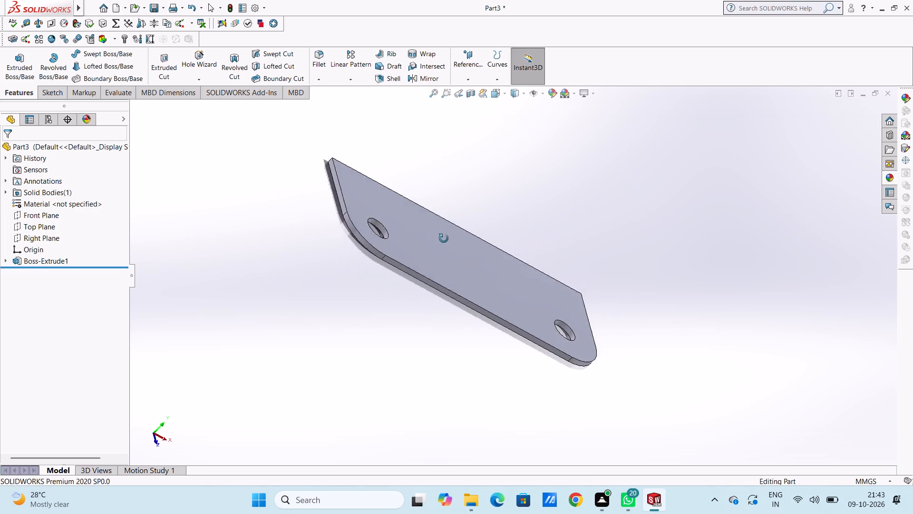
pyautogui.moveTo(444, 238); pyautogui.dragTo(378, 251, button='middle')
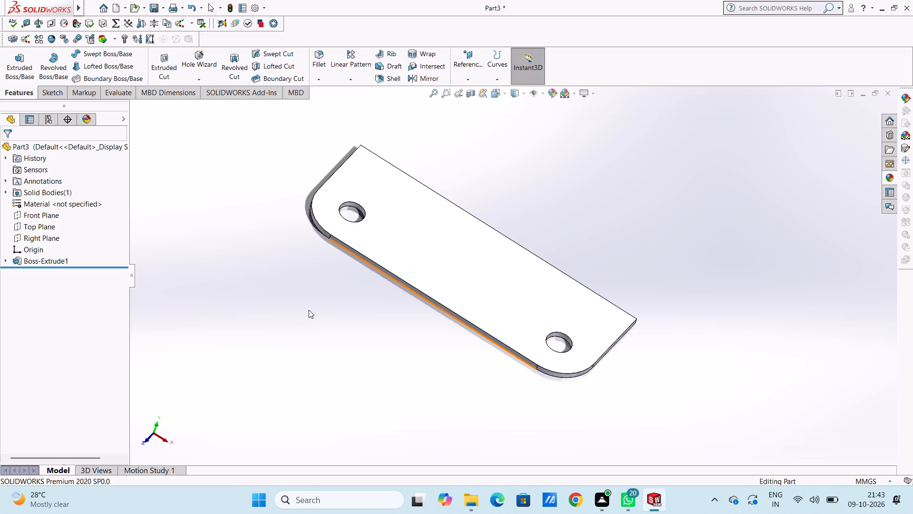
pyautogui.scroll(3, 309, 310)
pyautogui.moveTo(321, 328); pyautogui.dragTo(320, 279, button='middle')
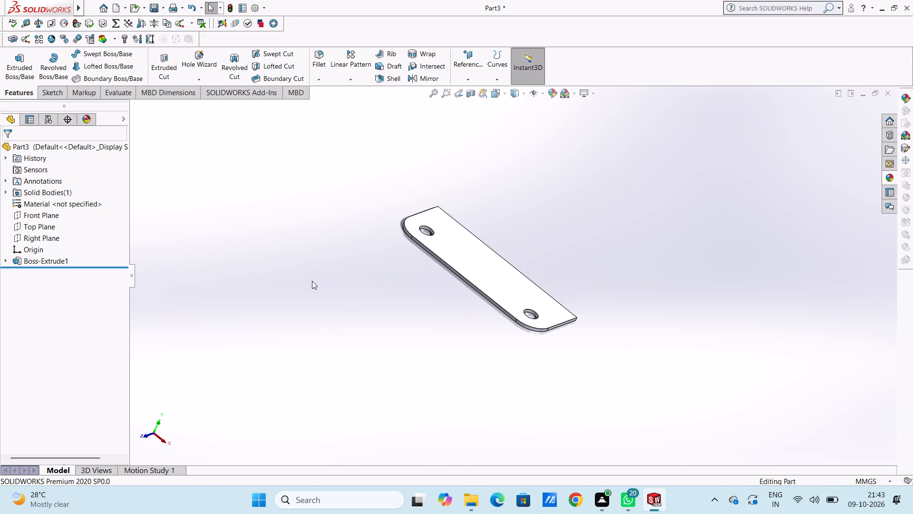
pyautogui.hotkey('ctrl', '2')
pyautogui.scroll(2, 312, 281)
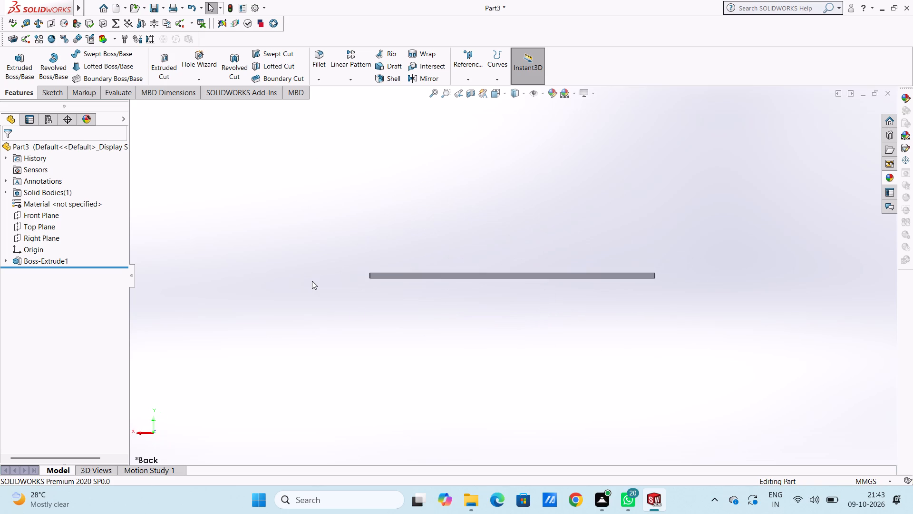
pyautogui.click(504, 277)
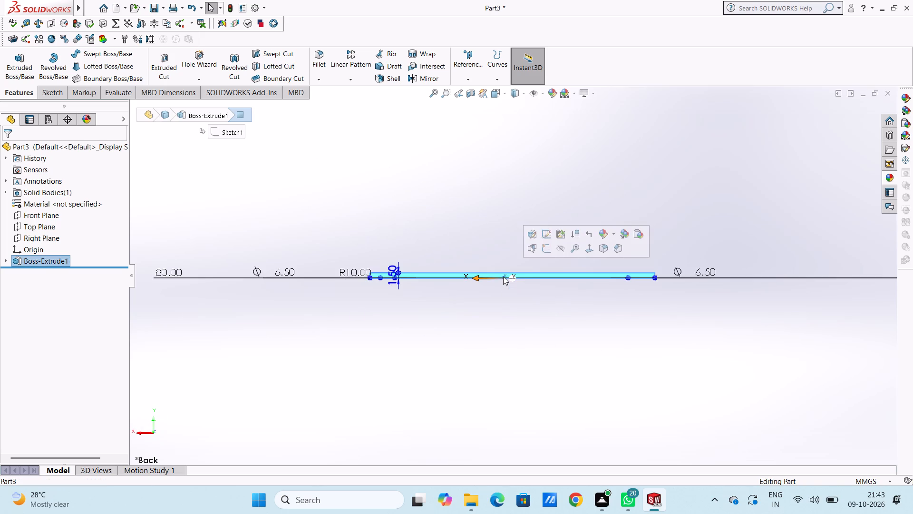
pyautogui.click(548, 249)
pyautogui.click(544, 243)
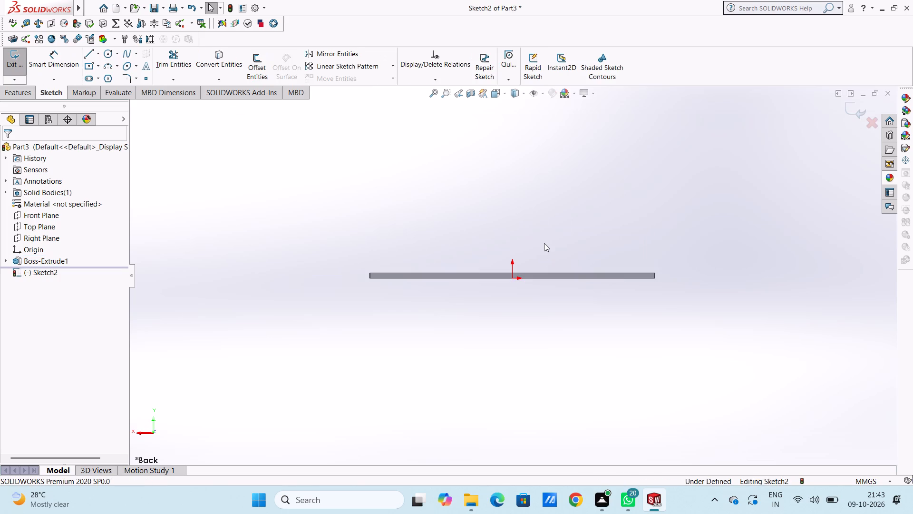
# Sketch a corner rectangle 60 mm high and 80 mm wide, starting from the back face's lower left corner.
pyautogui.scroll(2, 628, 244)
pyautogui.scroll(-2, 636, 253)
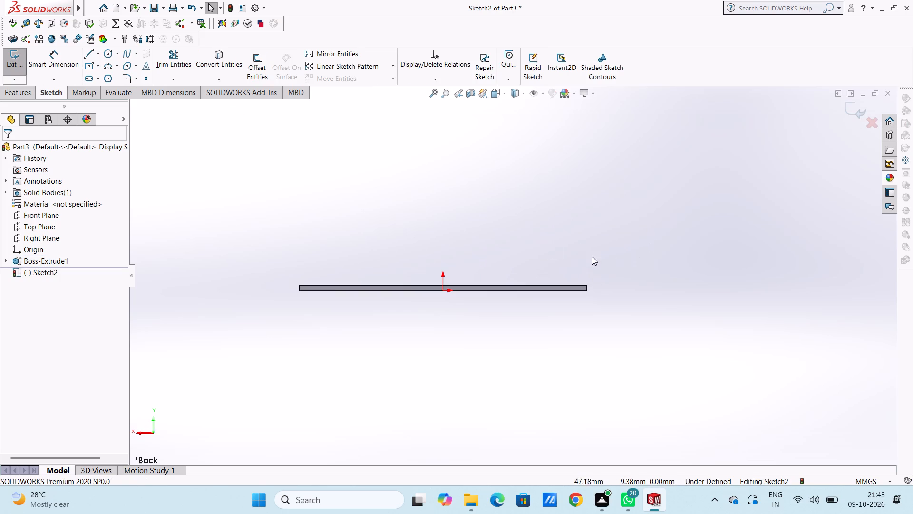
pyautogui.click(103, 66)
pyautogui.click(99, 67)
pyautogui.click(96, 78)
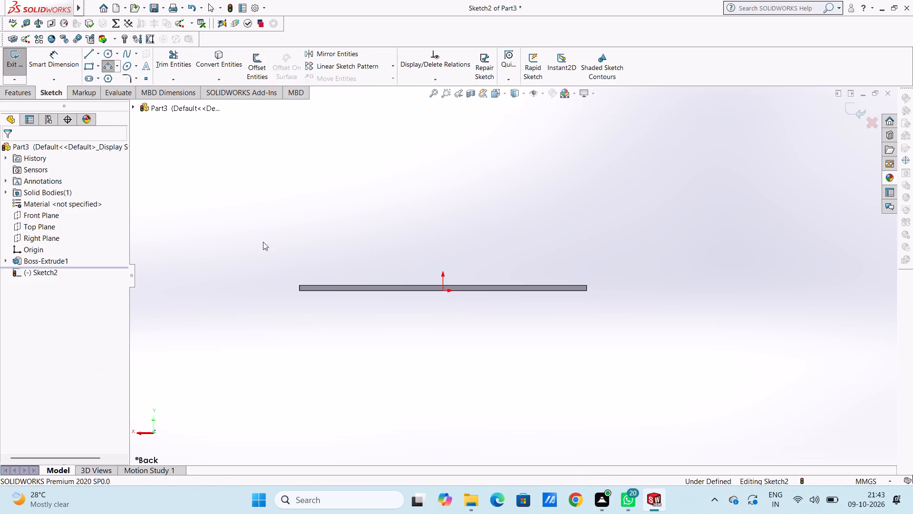
pyautogui.click(299, 292)
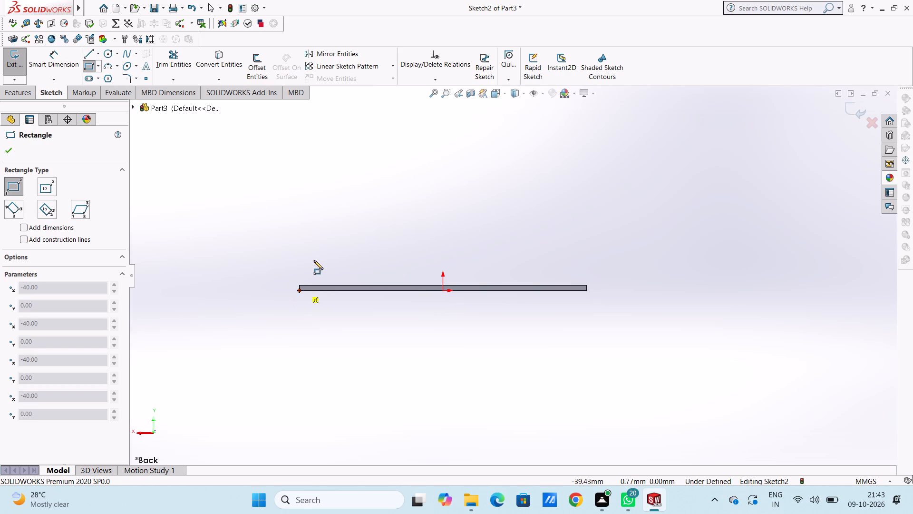
pyautogui.scroll(3, 505, 168)
pyautogui.scroll(4, 547, 163)
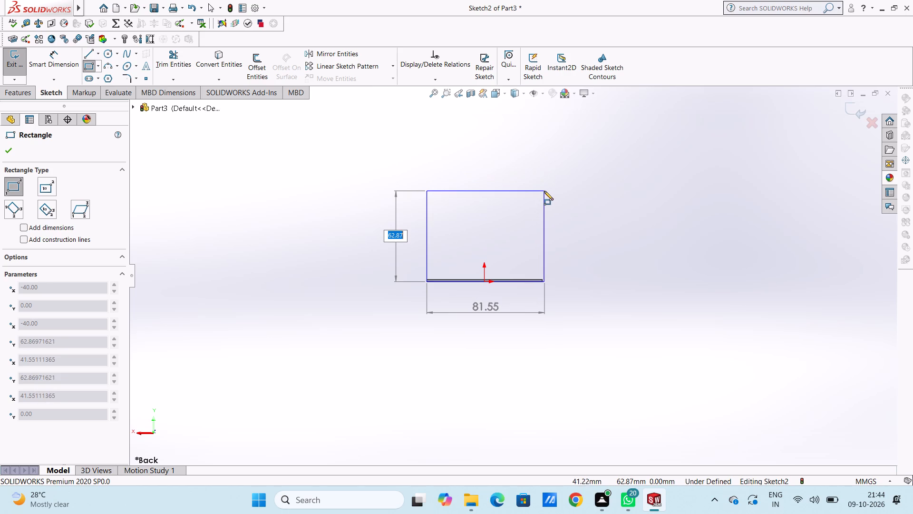
pyautogui.write('60')
pyautogui.press('Return')
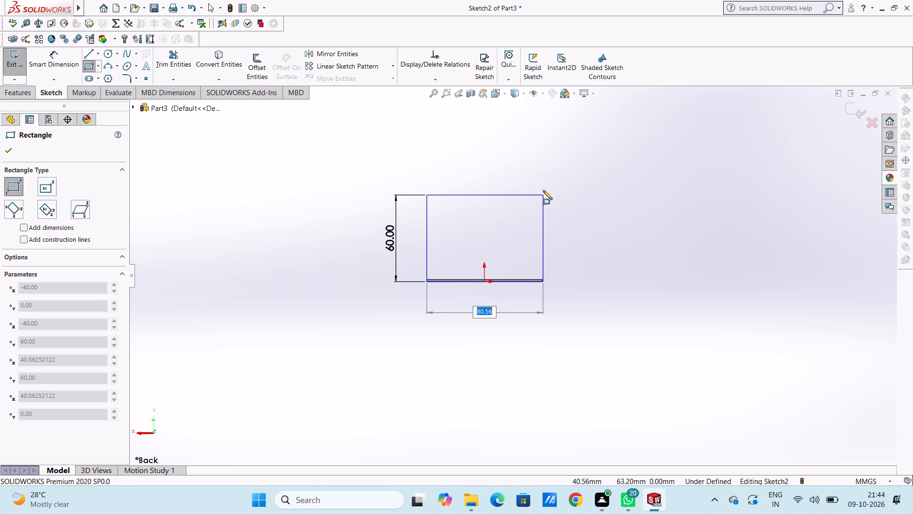
pyautogui.write('80')
pyautogui.press('Return')
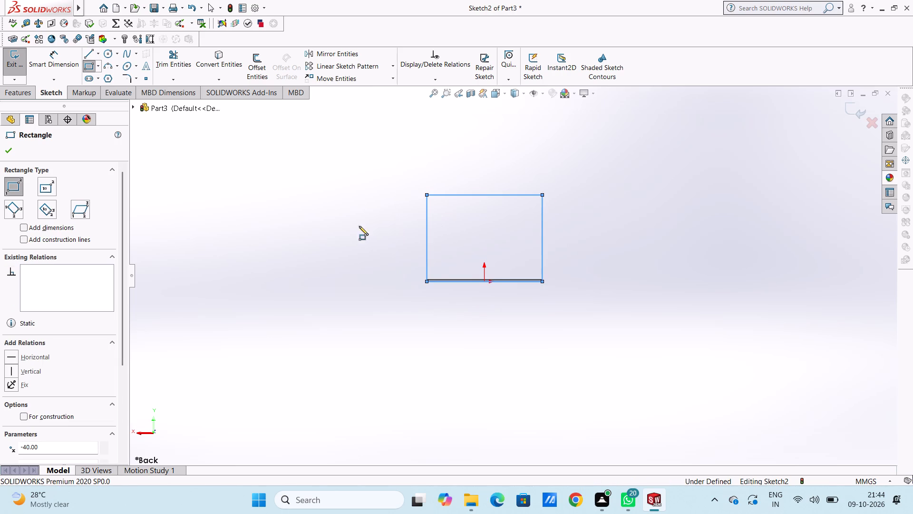
pyautogui.click(6, 150)
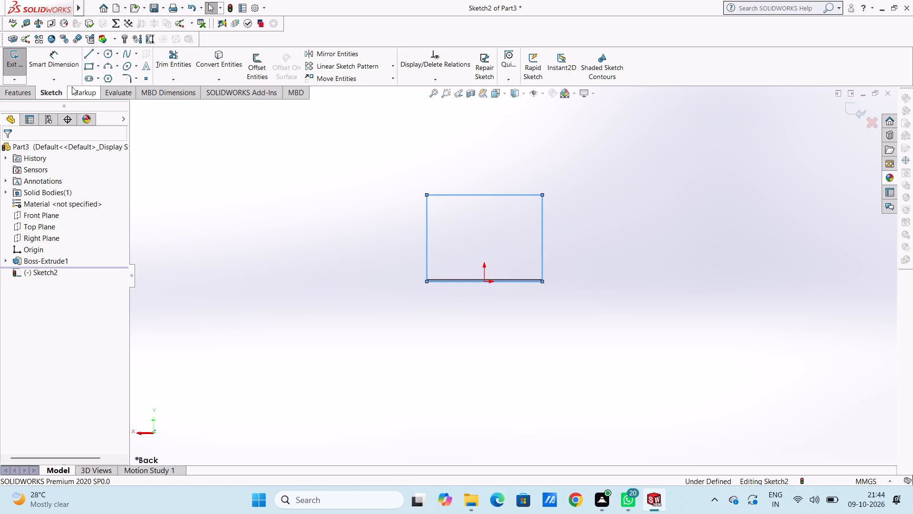
# Dimension the new rectangle's left edge at 60 mm and its bottom edge at 80 mm.
pyautogui.click(68, 54)
pyautogui.scroll(-2, 525, 218)
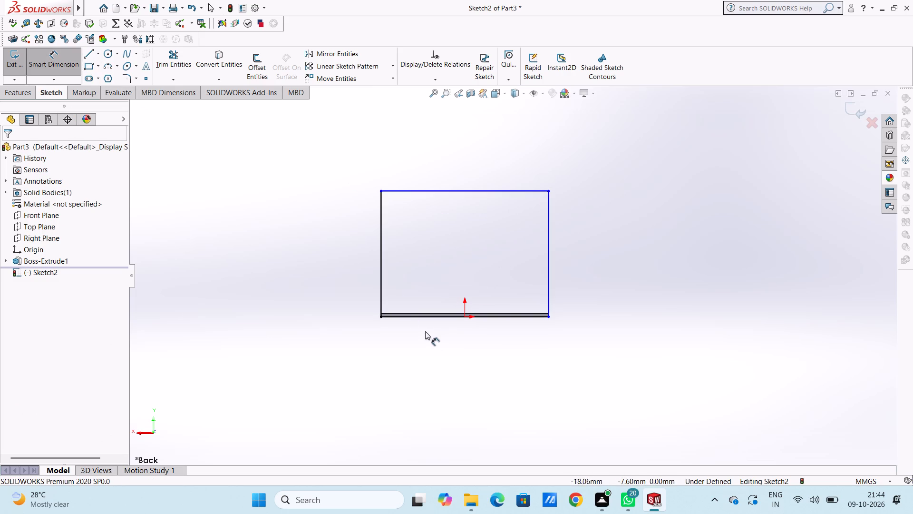
pyautogui.moveTo(380, 280); pyautogui.dragTo(376, 280)
pyautogui.click(215, 279)
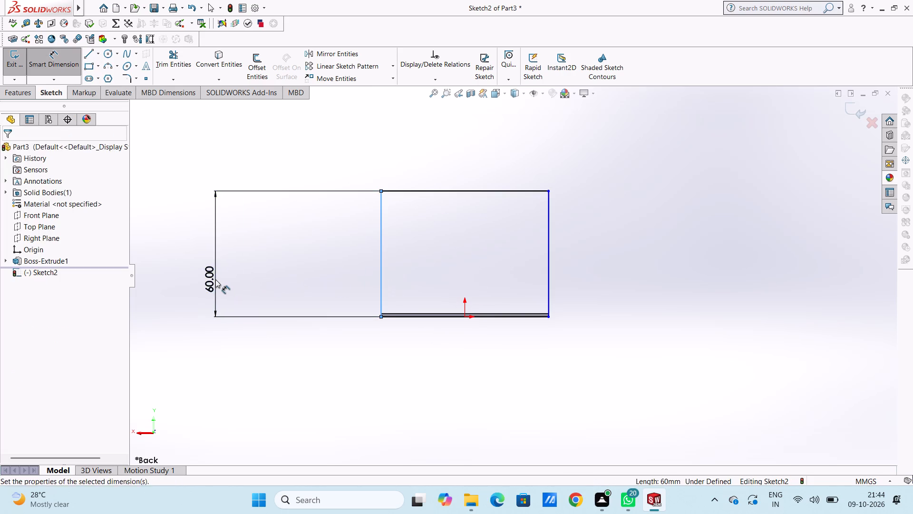
pyautogui.click(172, 267)
pyautogui.click(182, 236)
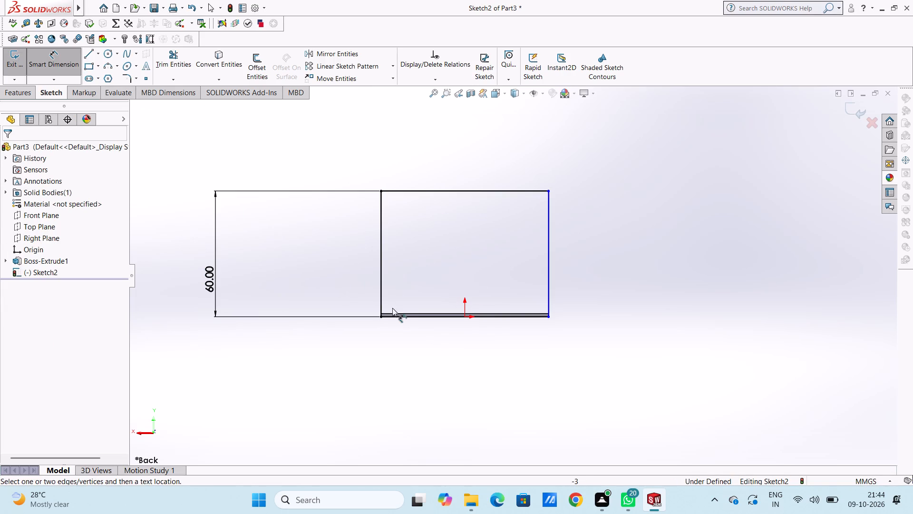
pyautogui.click(406, 317)
pyautogui.click(411, 378)
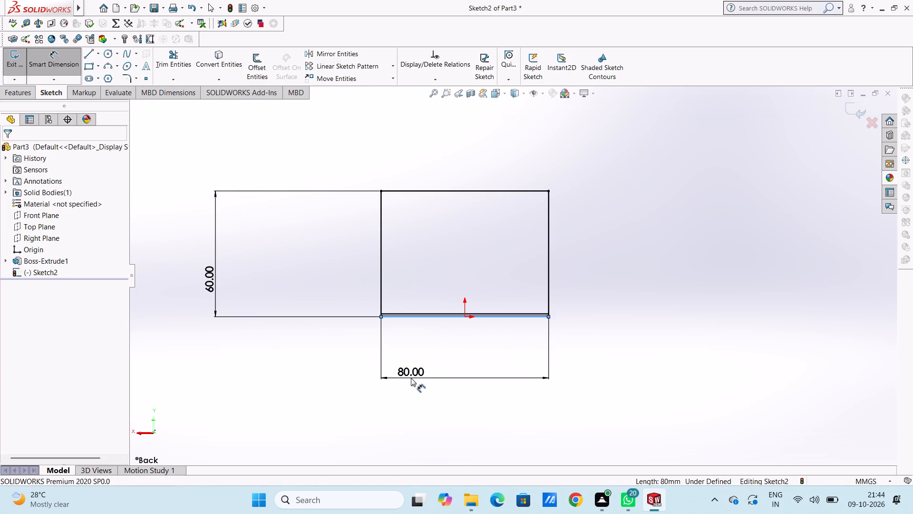
pyautogui.click(368, 365)
pyautogui.click(347, 365)
pyautogui.scroll(3, 366, 275)
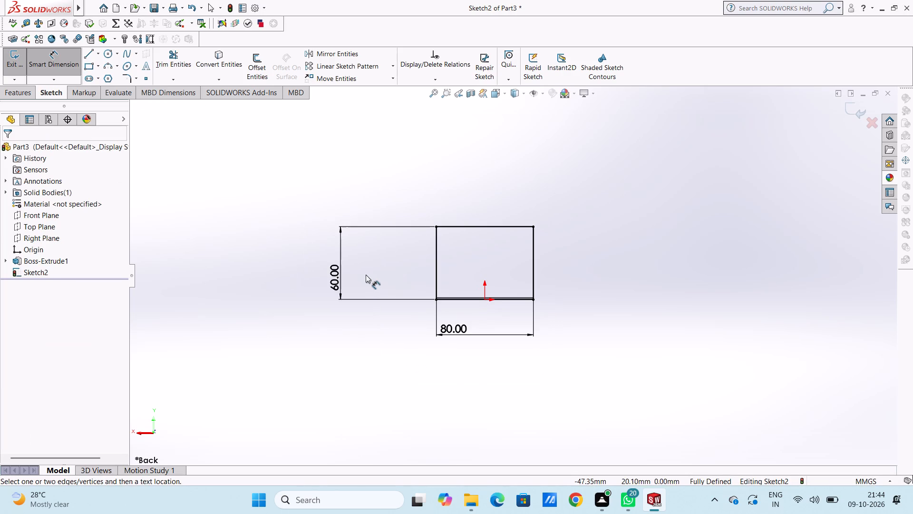
# Sketch a 40 mm radius circle centred on the midpoint of the rectangle's top edge, reaching its upper right corner.
pyautogui.click(108, 53)
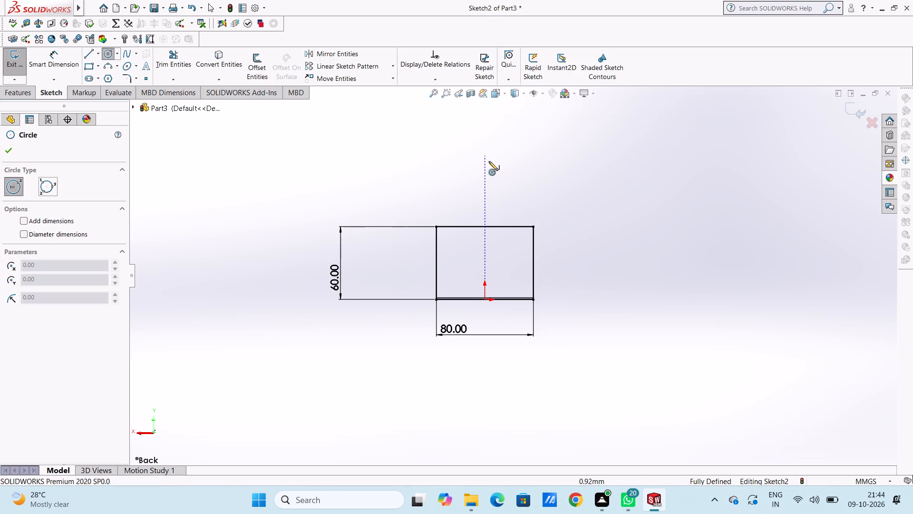
pyautogui.scroll(2, 490, 166)
pyautogui.scroll(-1, 506, 186)
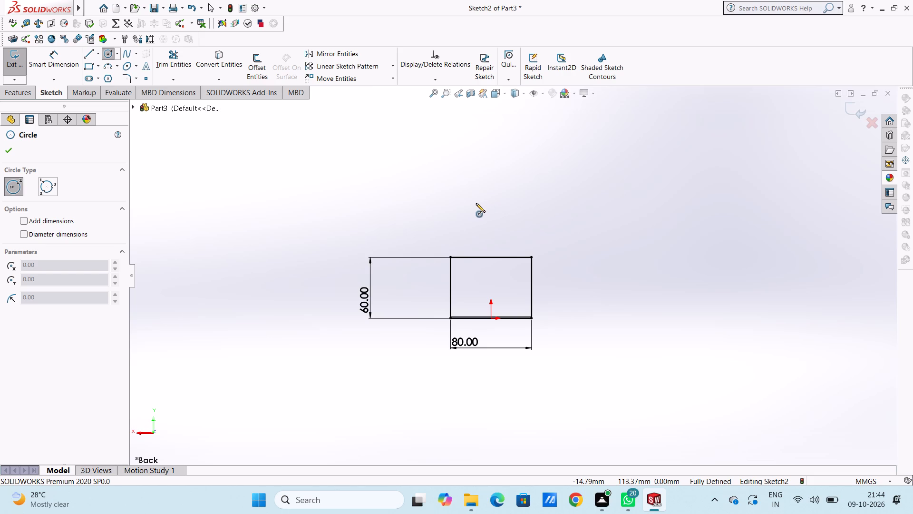
pyautogui.click(491, 256)
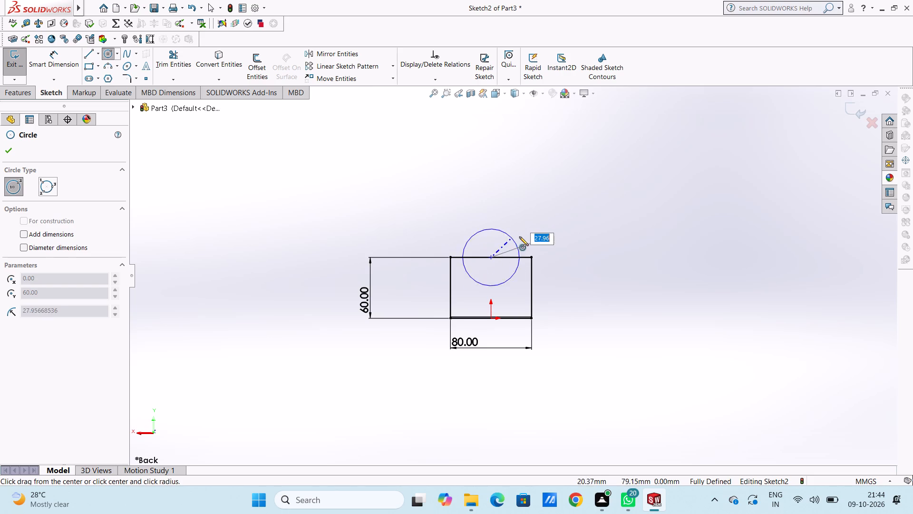
pyautogui.click(532, 258)
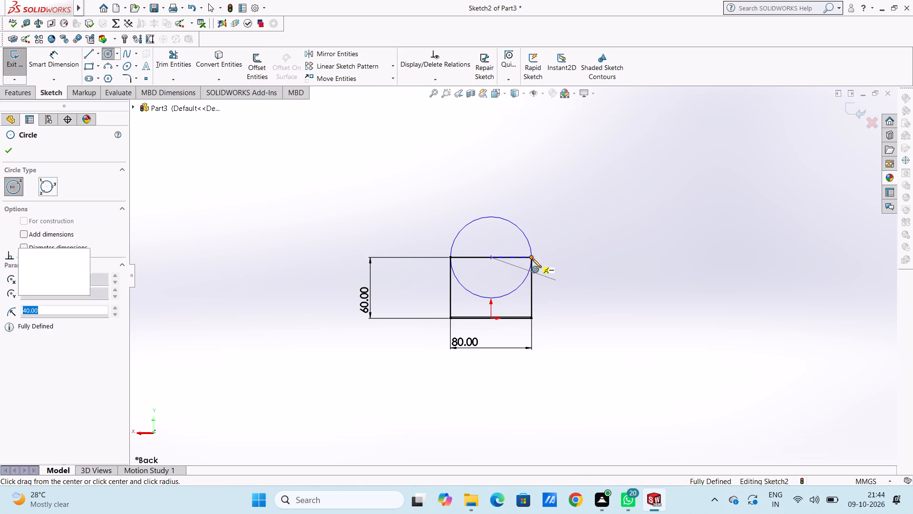
pyautogui.click(7, 152)
# Trim away the circle's lower half and the rectangle's top edge to leave an arched outline.
pyautogui.click(65, 63)
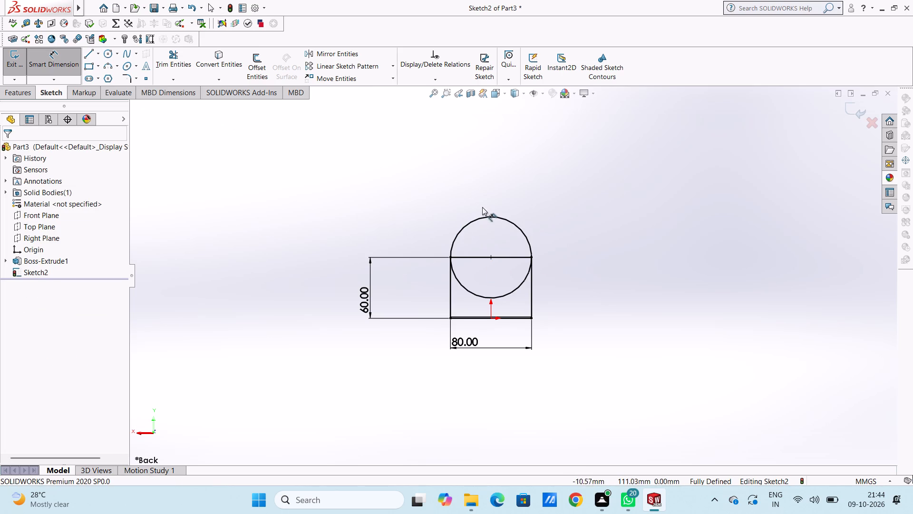
pyautogui.click(178, 68)
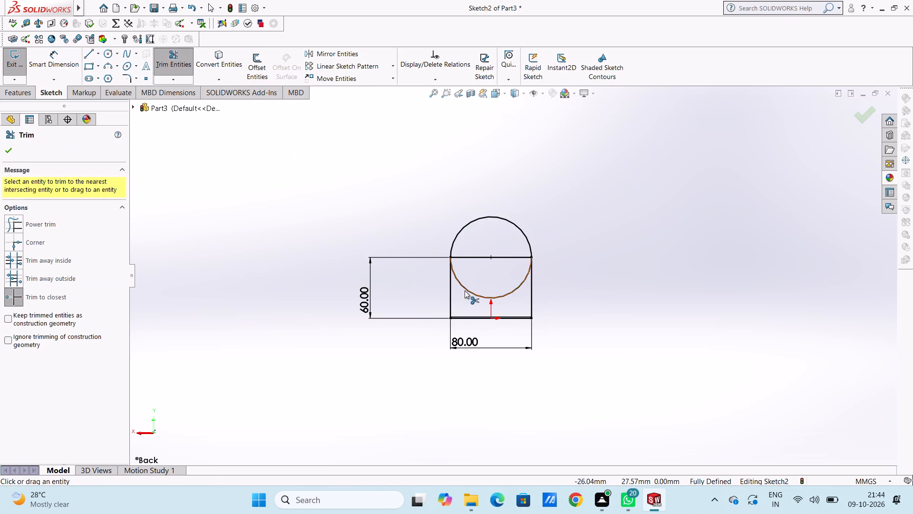
pyautogui.click(465, 290)
pyautogui.click(478, 256)
pyautogui.click(491, 262)
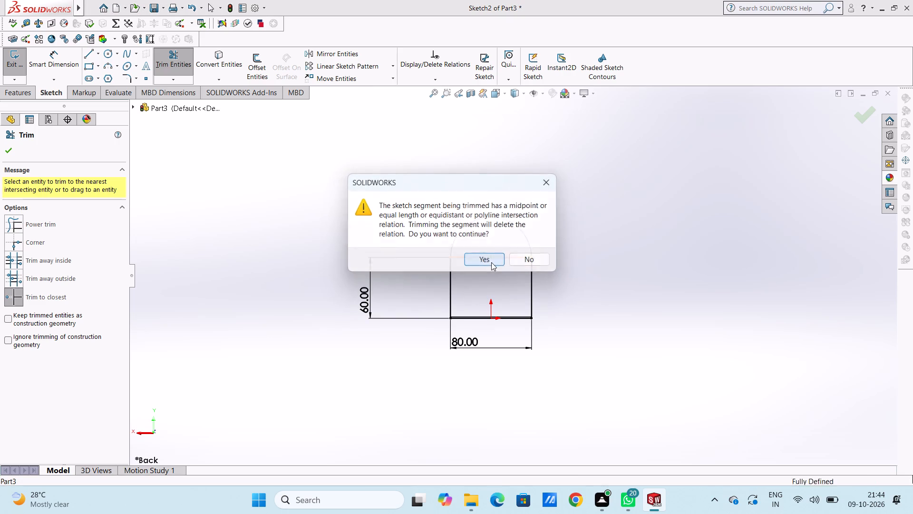
pyautogui.click(11, 154)
pyautogui.click(358, 203)
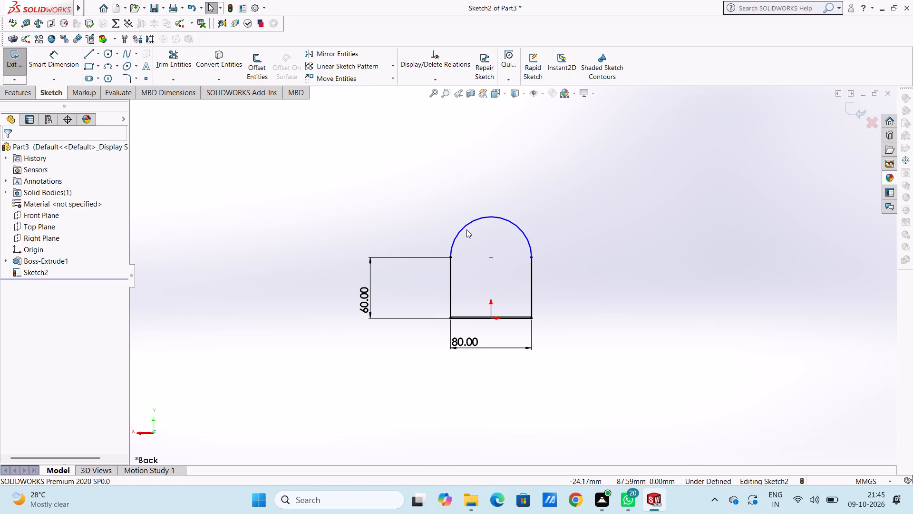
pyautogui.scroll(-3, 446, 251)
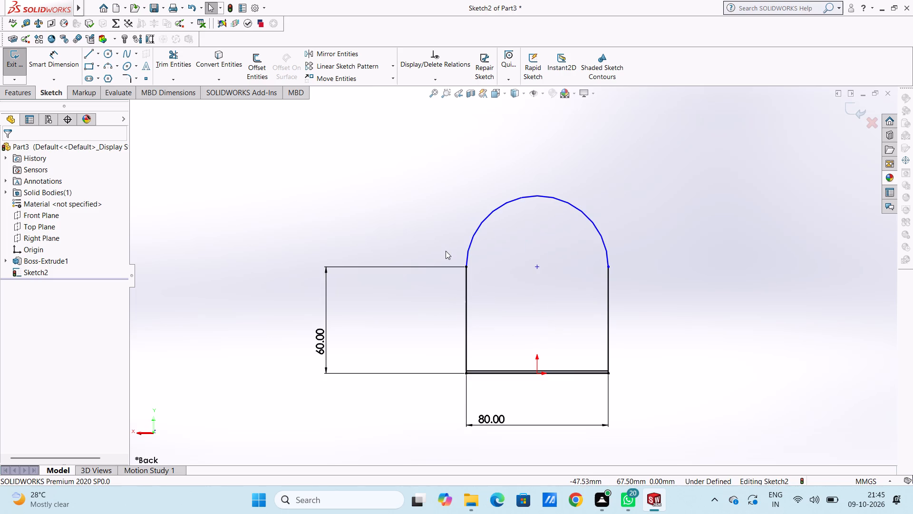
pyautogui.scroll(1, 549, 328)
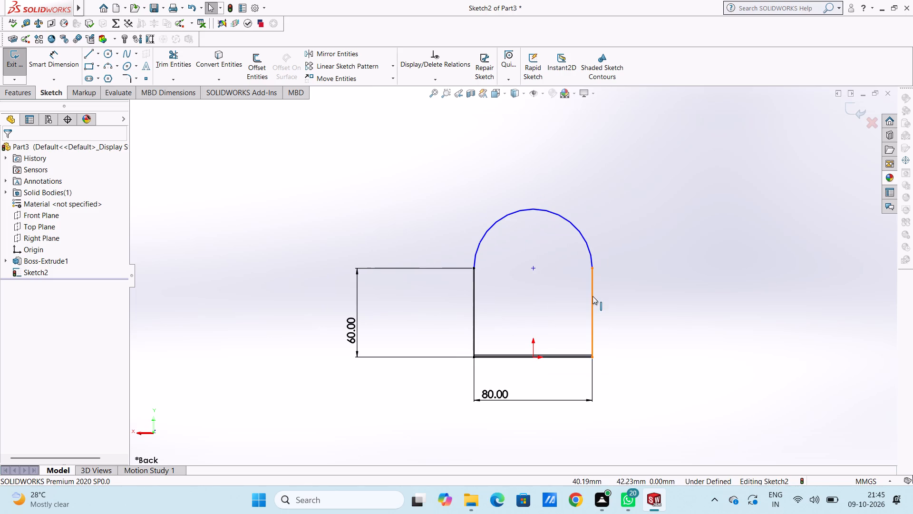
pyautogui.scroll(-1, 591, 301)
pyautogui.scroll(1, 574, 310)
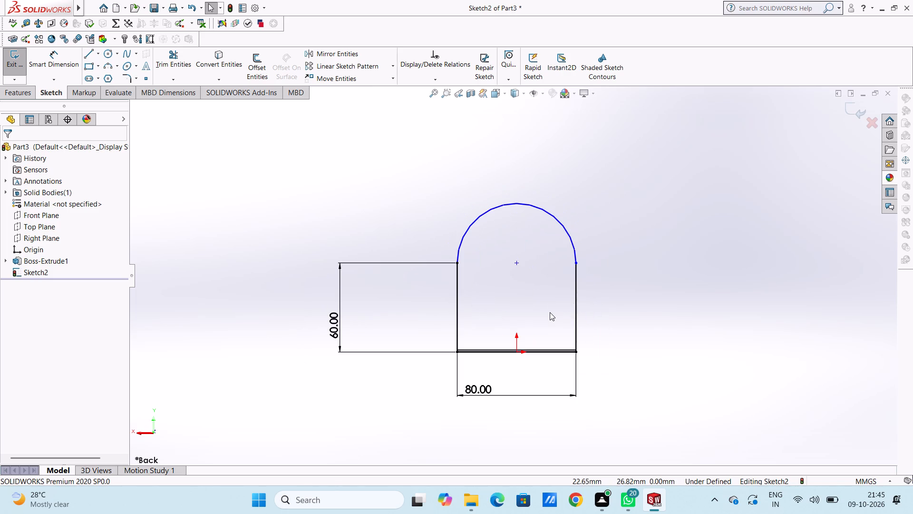
# Dimension the arched top of the outline with a 40 mm radius.
pyautogui.scroll(-1, 550, 312)
pyautogui.click(57, 58)
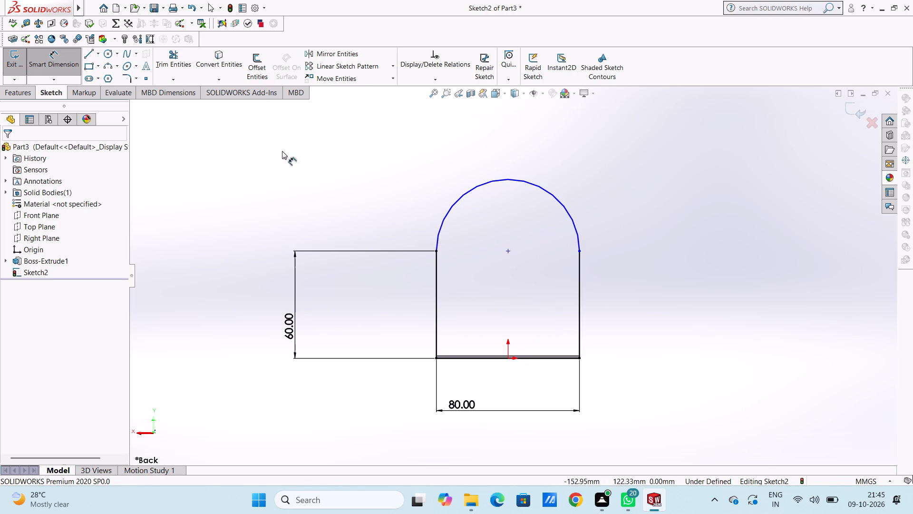
pyautogui.click(481, 184)
pyautogui.click(612, 147)
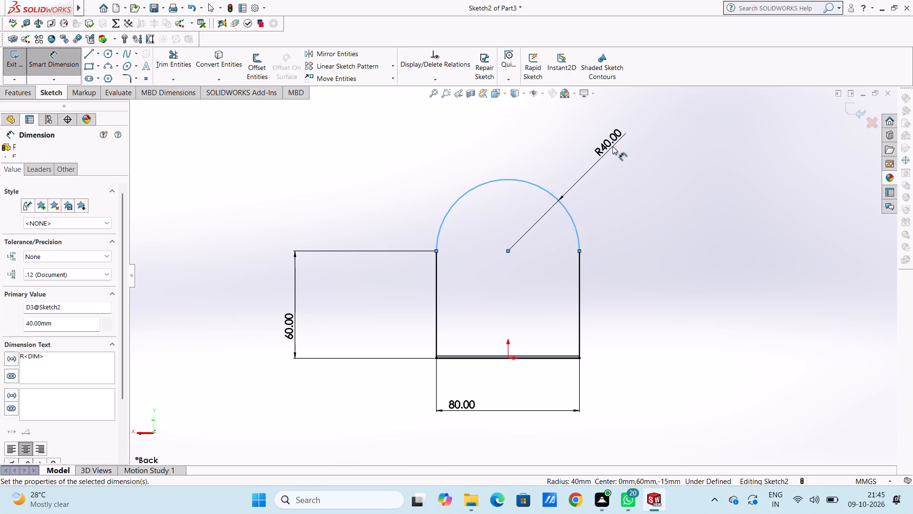
pyautogui.click(573, 131)
pyautogui.click(515, 135)
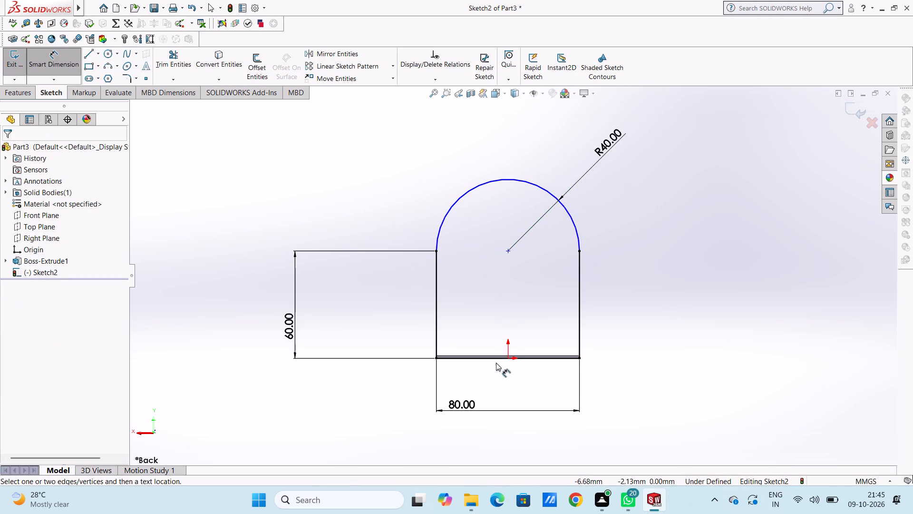
# Add a 60 mm vertical dimension from the origin to the arc's end point.
pyautogui.click(509, 358)
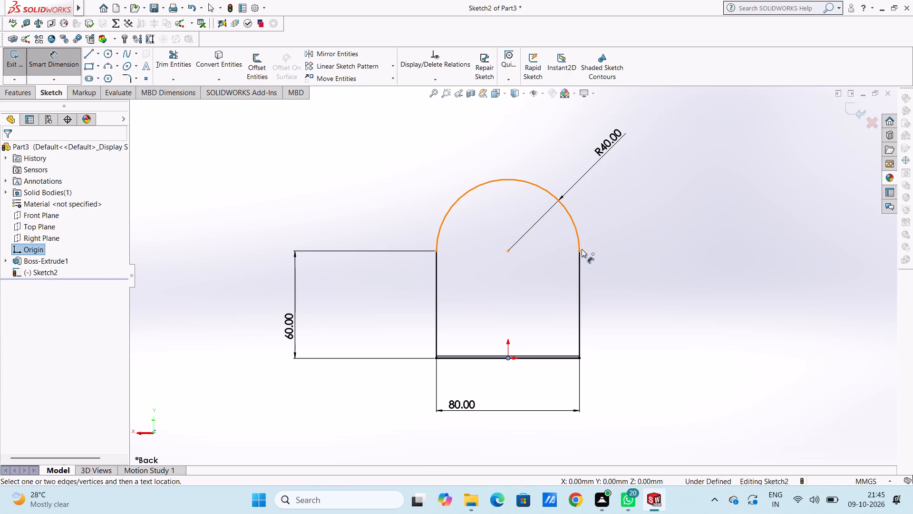
pyautogui.click(582, 249)
pyautogui.click(721, 272)
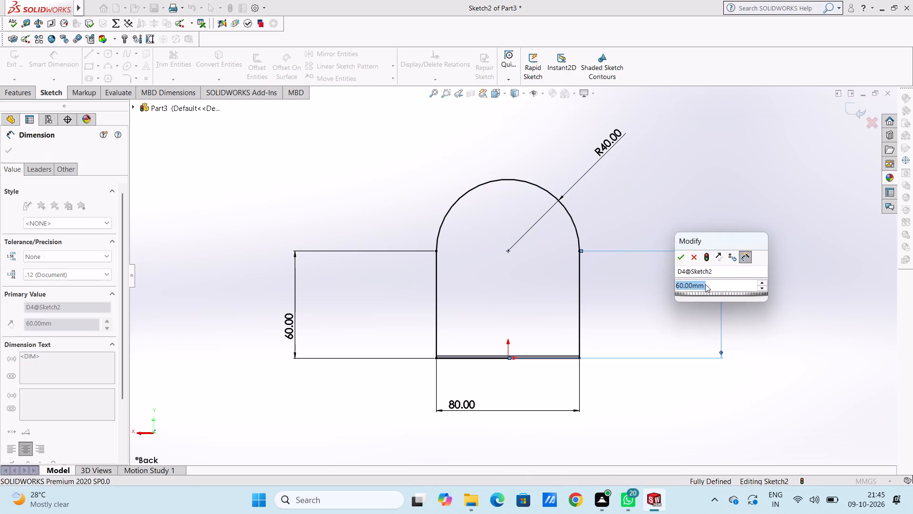
pyautogui.click(679, 257)
pyautogui.click(651, 232)
pyautogui.moveTo(631, 219); pyautogui.dragTo(688, 251, button='middle')
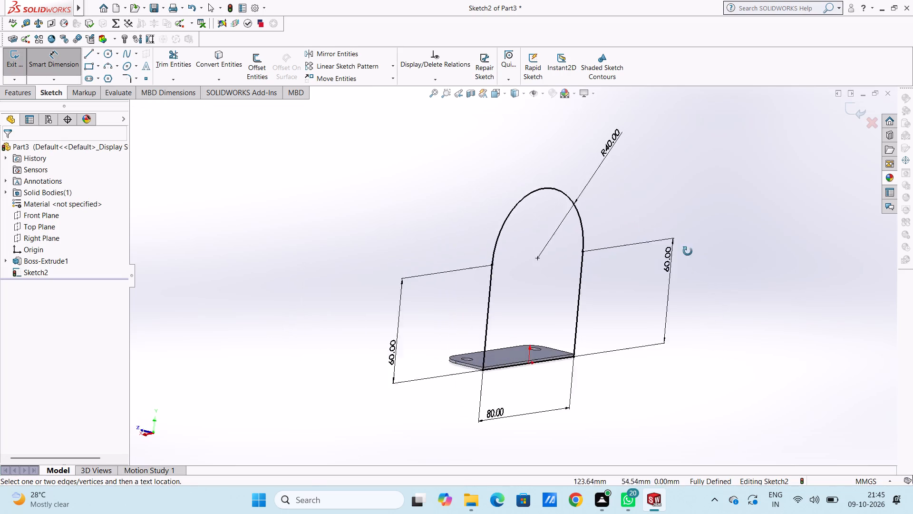
pyautogui.moveTo(688, 251); pyautogui.dragTo(731, 286, button='middle')
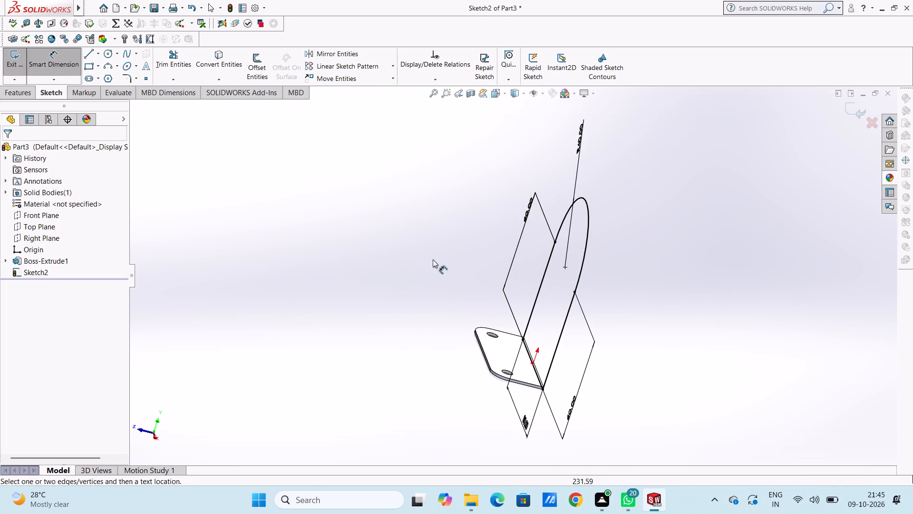
pyautogui.click(70, 68)
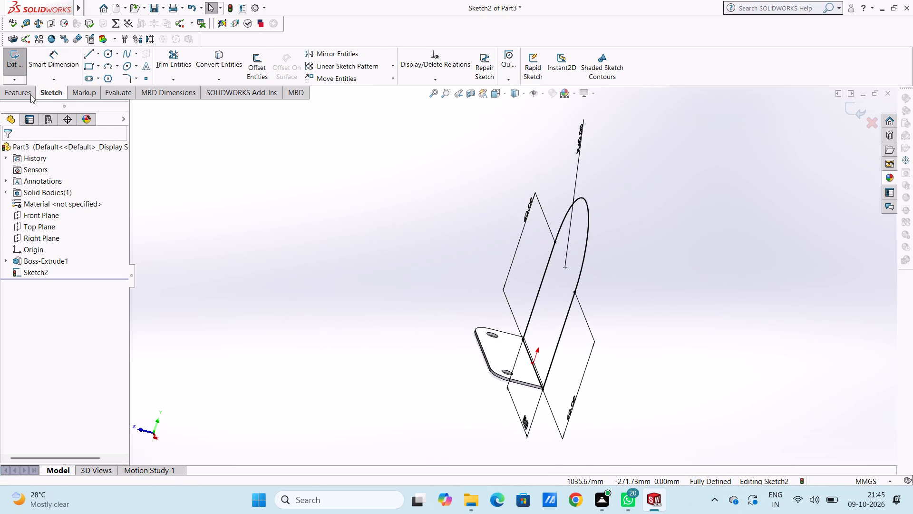
# Extrude the arched outline 1.5 mm blind in the reversed direction, towards the base plate's side, merging the result.
pyautogui.click(23, 95)
pyautogui.click(24, 66)
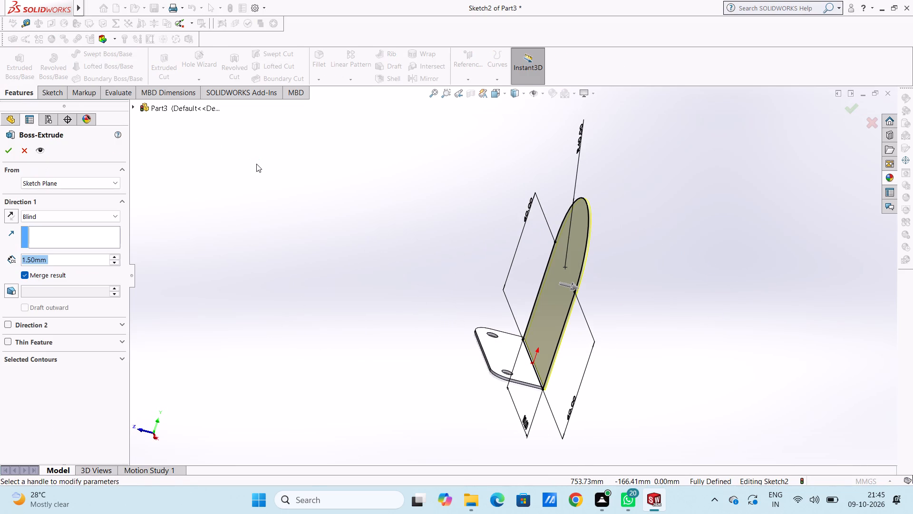
pyautogui.click(9, 217)
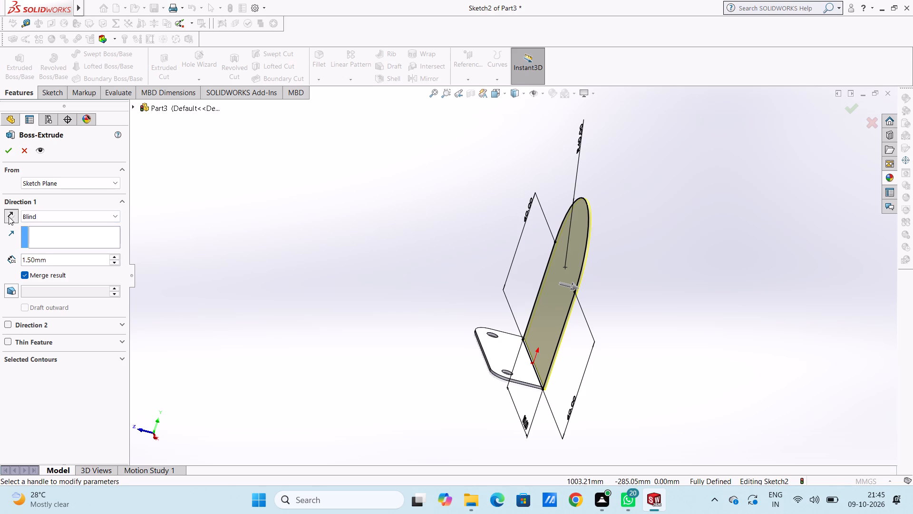
pyautogui.click(14, 151)
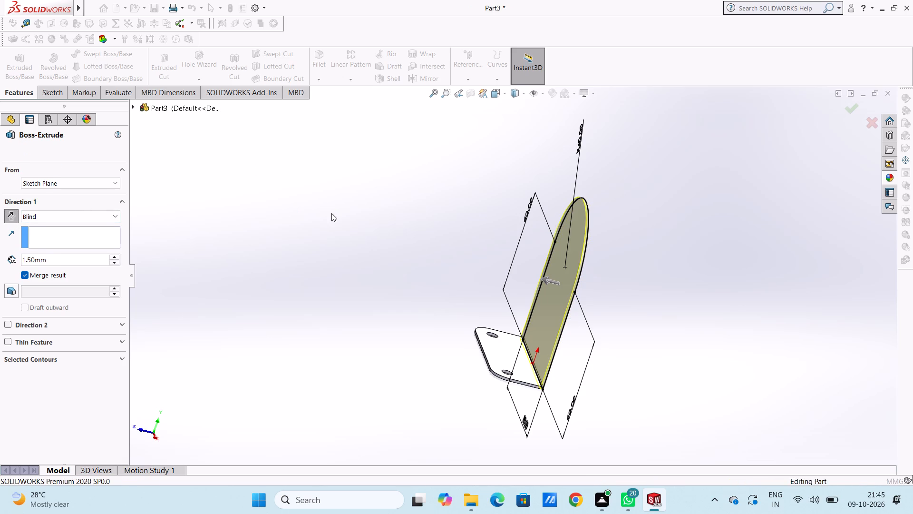
pyautogui.click(331, 213)
# Start a fillet on the inner edge where the upright plate meets the top of the base plate.
pyautogui.moveTo(365, 243); pyautogui.dragTo(409, 316, button='middle')
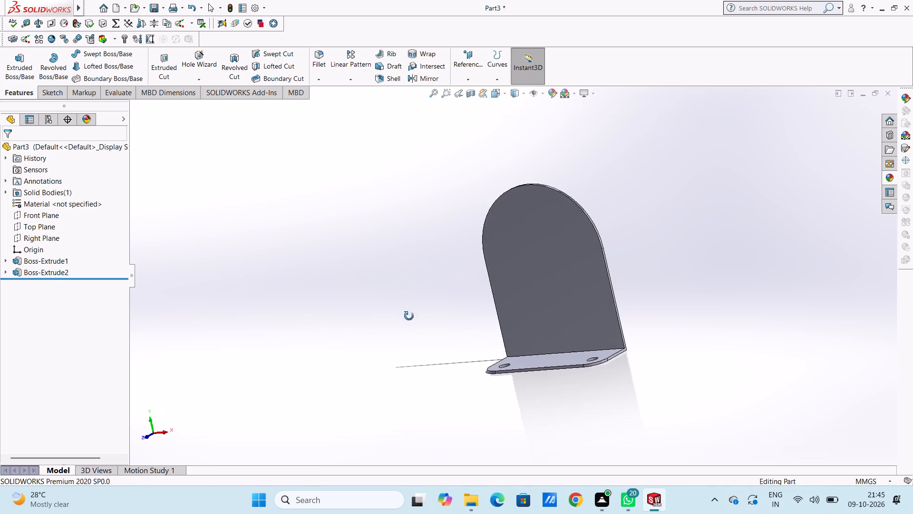
pyautogui.moveTo(409, 316); pyautogui.dragTo(410, 316, button='middle')
pyautogui.moveTo(380, 320); pyautogui.dragTo(371, 309, button='middle')
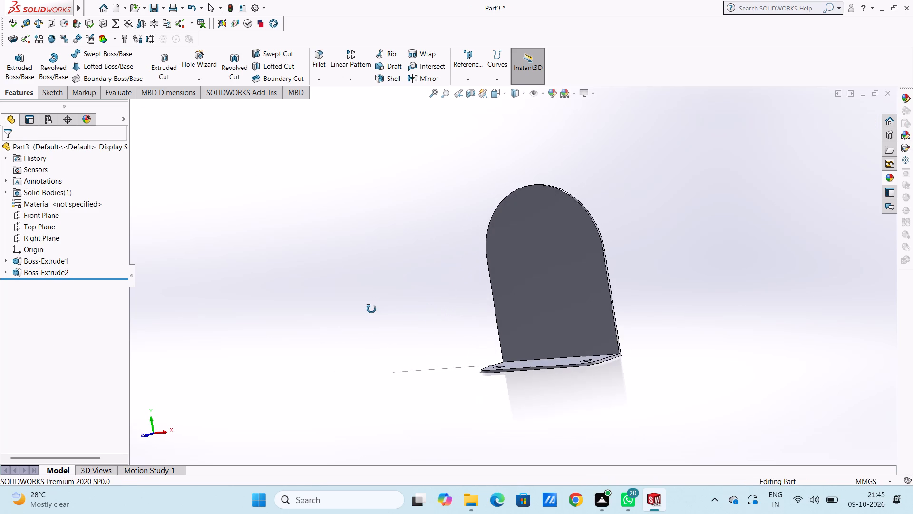
pyautogui.moveTo(371, 309); pyautogui.dragTo(370, 309, button='middle')
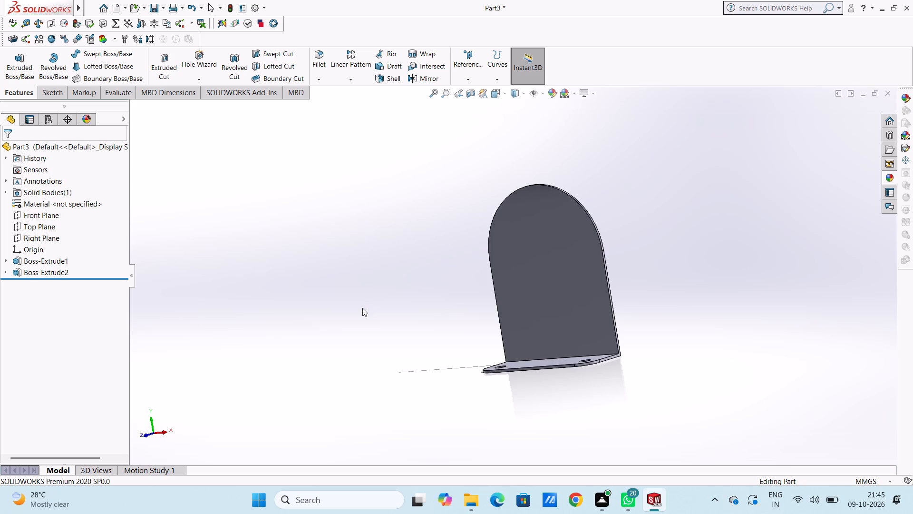
pyautogui.scroll(-1, 614, 301)
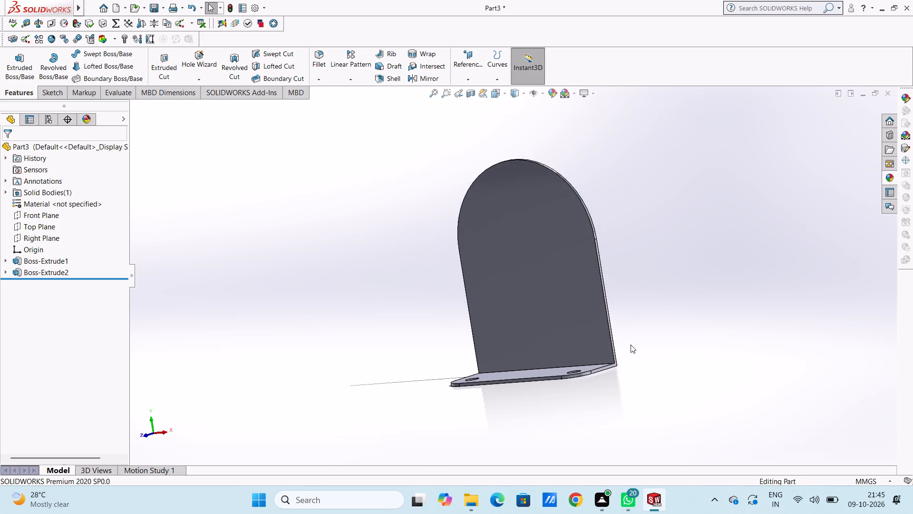
pyautogui.scroll(-2, 631, 345)
pyautogui.moveTo(646, 297); pyautogui.dragTo(613, 328, button='middle')
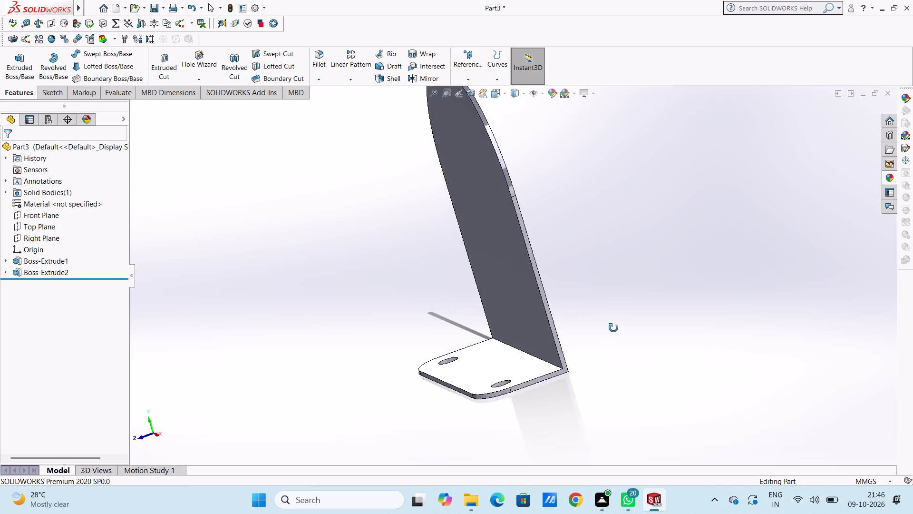
pyautogui.moveTo(613, 328); pyautogui.dragTo(621, 330, button='middle')
pyautogui.scroll(-3, 590, 389)
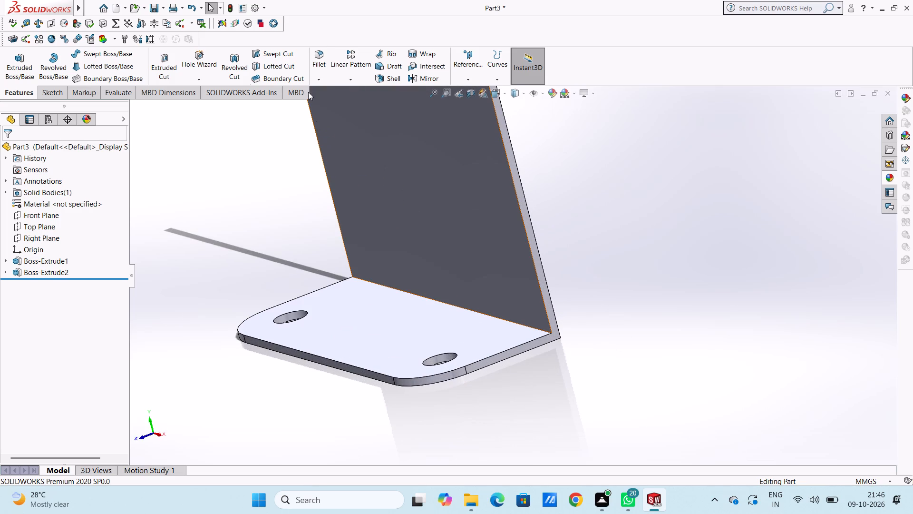
pyautogui.click(320, 53)
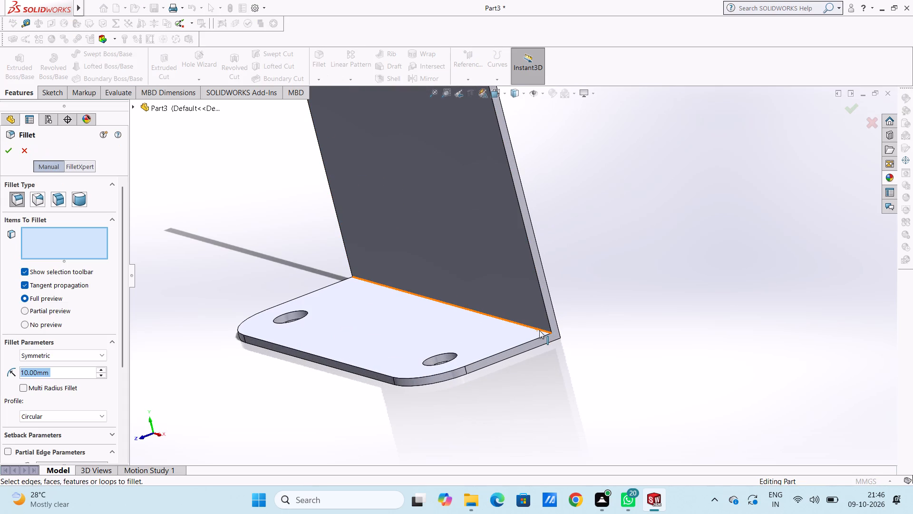
pyautogui.click(539, 330)
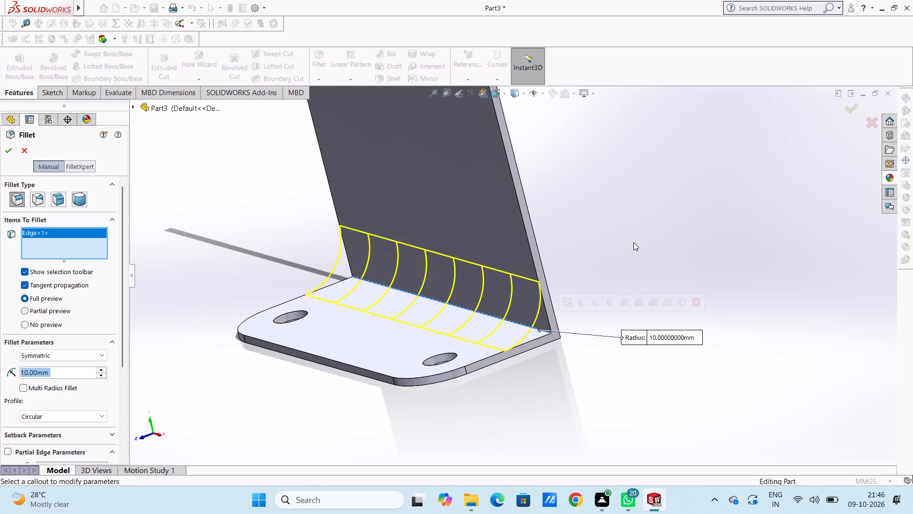
# Try fillet radii of 5 mm and 3 mm on the inner edge, settling on 2 mm.
pyautogui.moveTo(614, 245); pyautogui.dragTo(587, 246, button='middle')
pyautogui.scroll(-2, 584, 346)
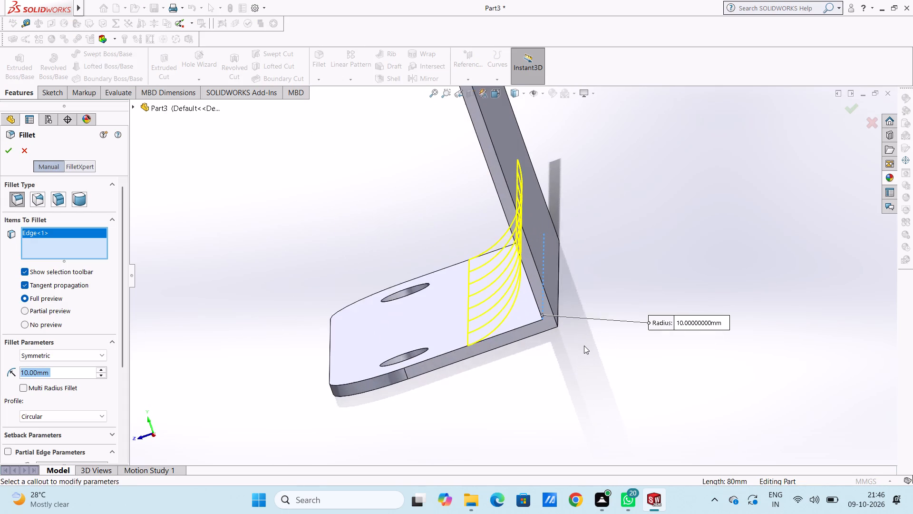
pyautogui.moveTo(579, 341); pyautogui.dragTo(581, 321, button='middle')
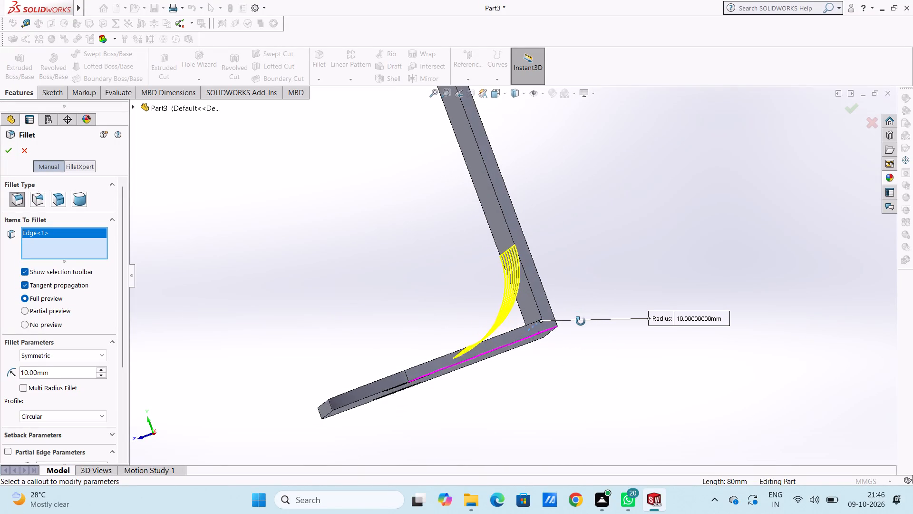
pyautogui.moveTo(581, 321); pyautogui.dragTo(579, 329, button='middle')
pyautogui.scroll(1, 579, 329)
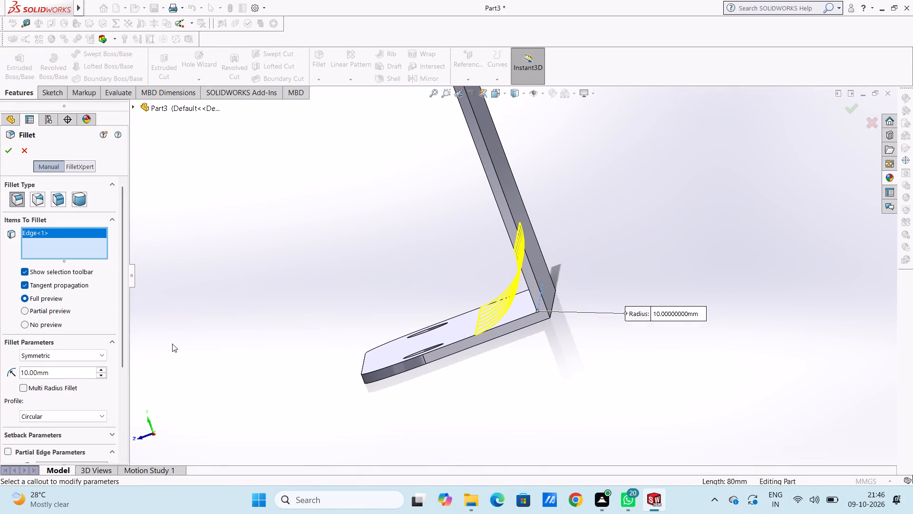
pyautogui.doubleClick(67, 370)
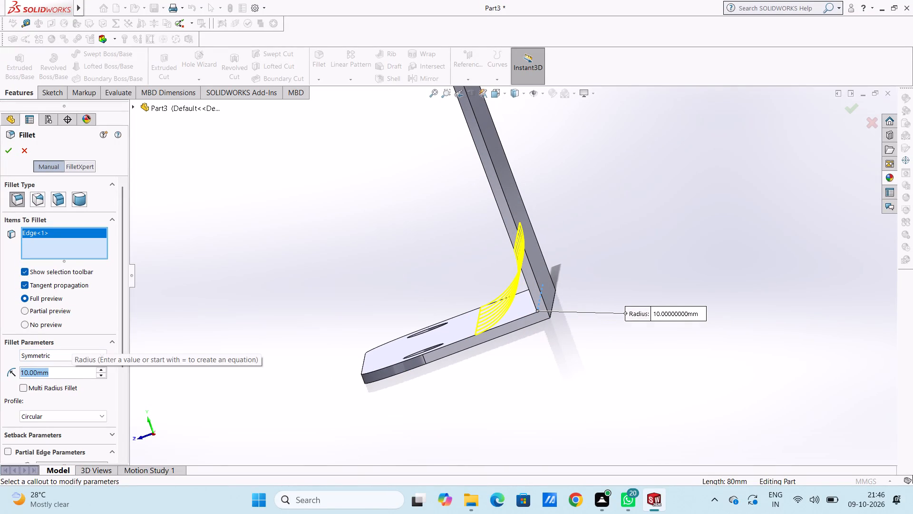
pyautogui.press('5')
pyautogui.press('Return')
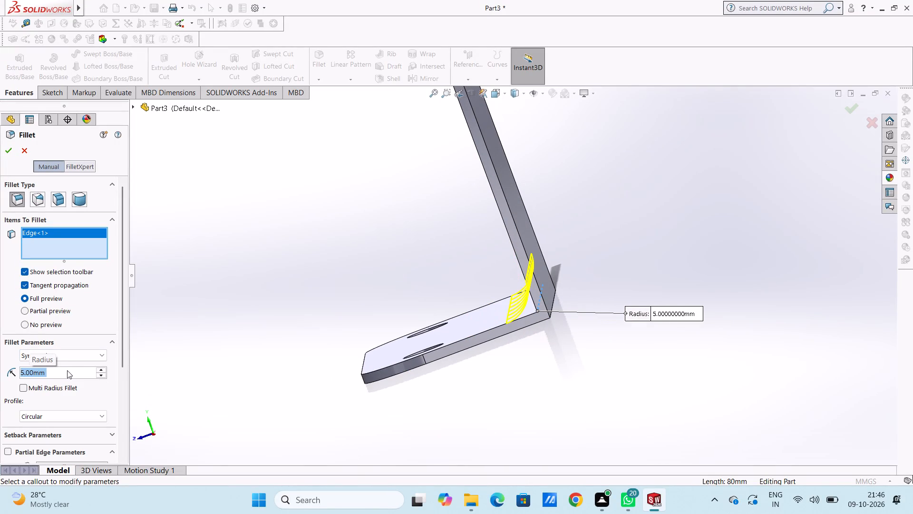
pyautogui.press('3')
pyautogui.press('Return')
pyautogui.press('2')
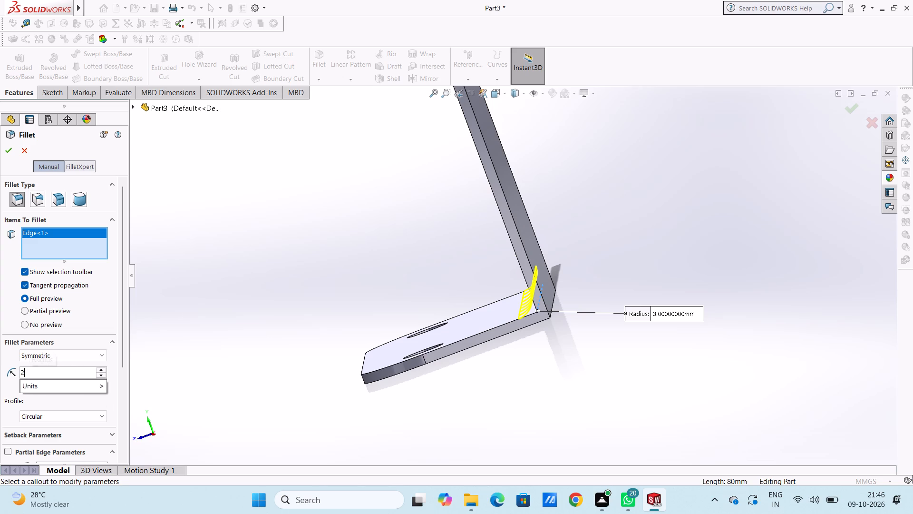
pyautogui.press('Return')
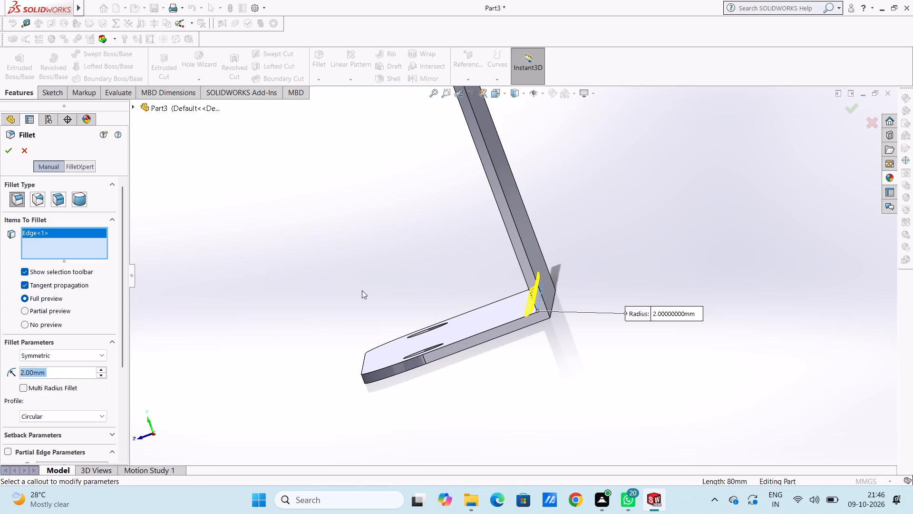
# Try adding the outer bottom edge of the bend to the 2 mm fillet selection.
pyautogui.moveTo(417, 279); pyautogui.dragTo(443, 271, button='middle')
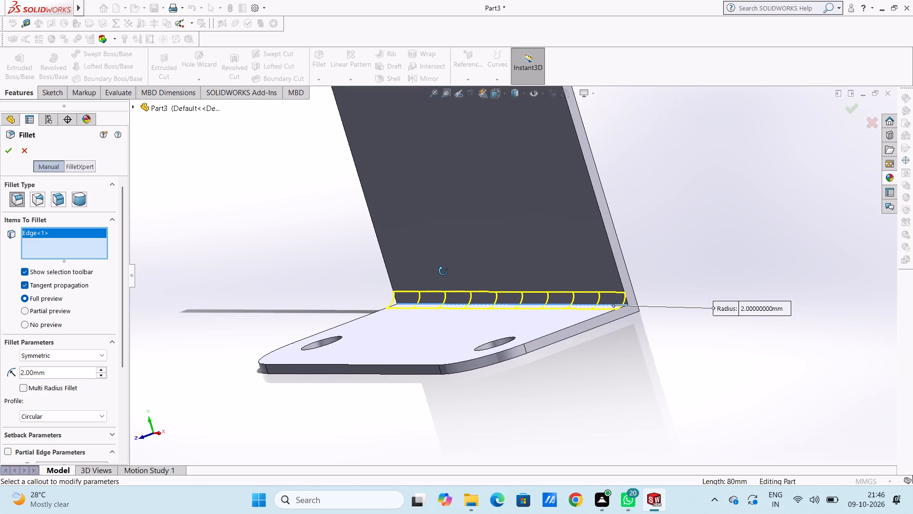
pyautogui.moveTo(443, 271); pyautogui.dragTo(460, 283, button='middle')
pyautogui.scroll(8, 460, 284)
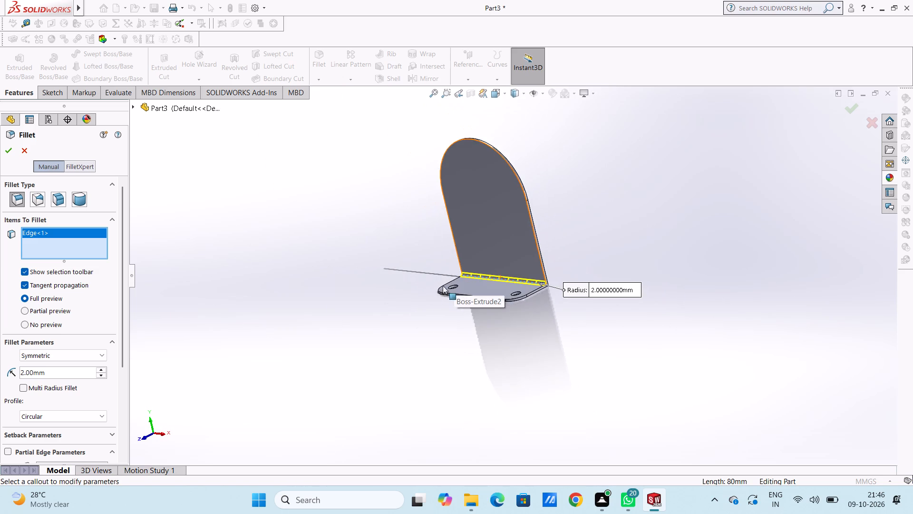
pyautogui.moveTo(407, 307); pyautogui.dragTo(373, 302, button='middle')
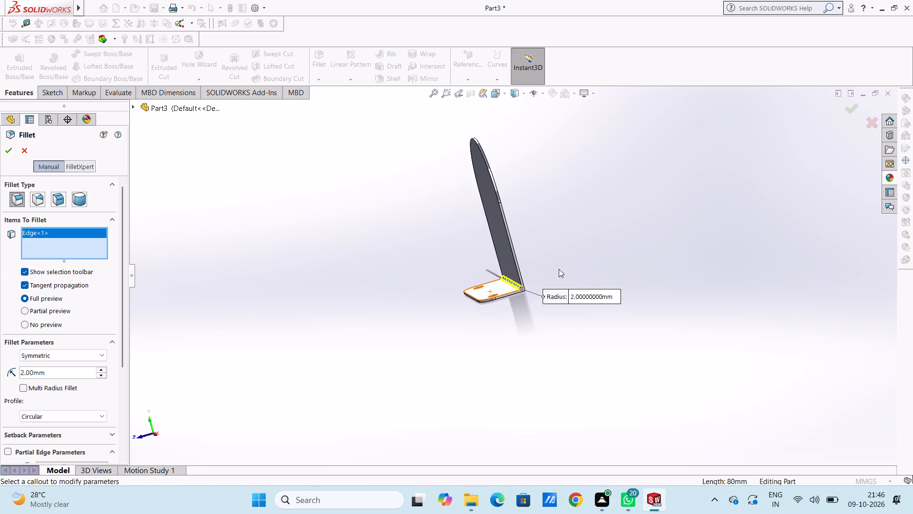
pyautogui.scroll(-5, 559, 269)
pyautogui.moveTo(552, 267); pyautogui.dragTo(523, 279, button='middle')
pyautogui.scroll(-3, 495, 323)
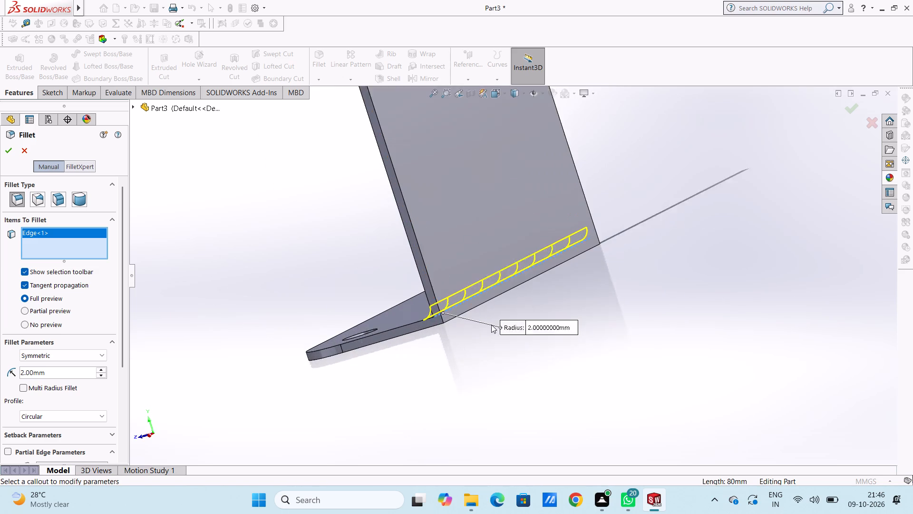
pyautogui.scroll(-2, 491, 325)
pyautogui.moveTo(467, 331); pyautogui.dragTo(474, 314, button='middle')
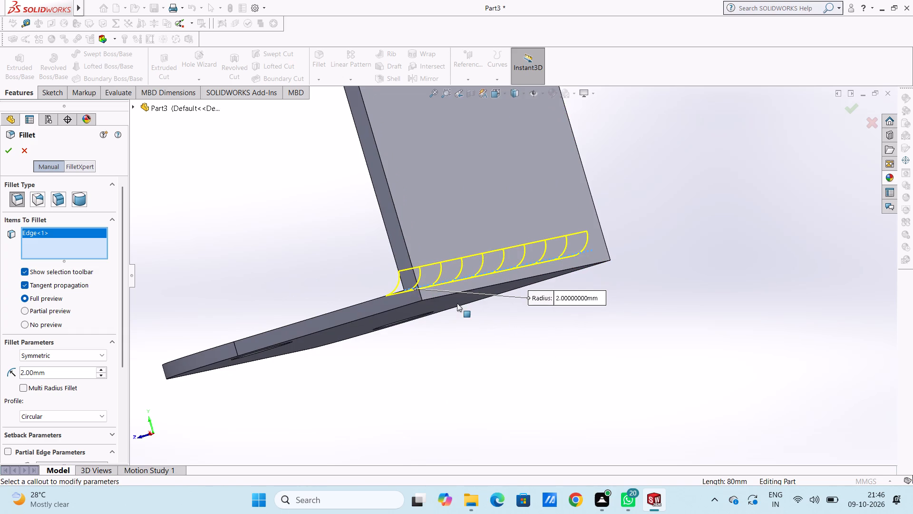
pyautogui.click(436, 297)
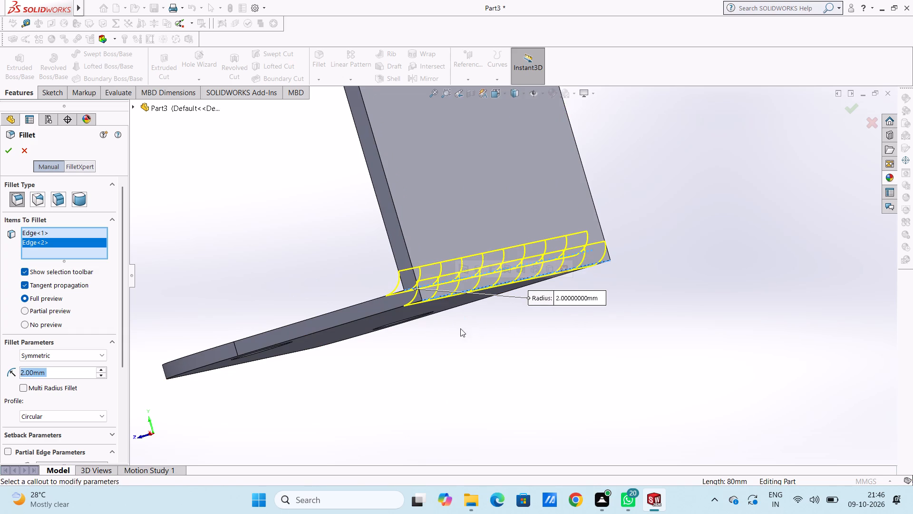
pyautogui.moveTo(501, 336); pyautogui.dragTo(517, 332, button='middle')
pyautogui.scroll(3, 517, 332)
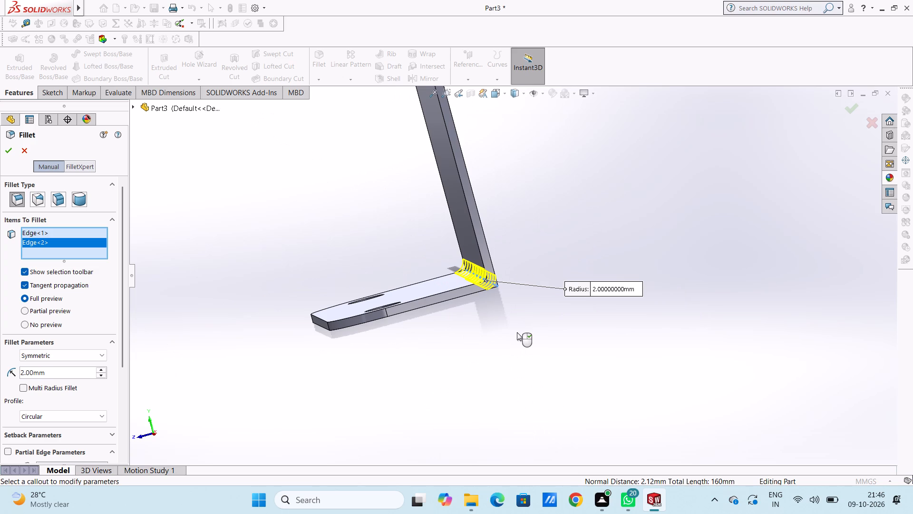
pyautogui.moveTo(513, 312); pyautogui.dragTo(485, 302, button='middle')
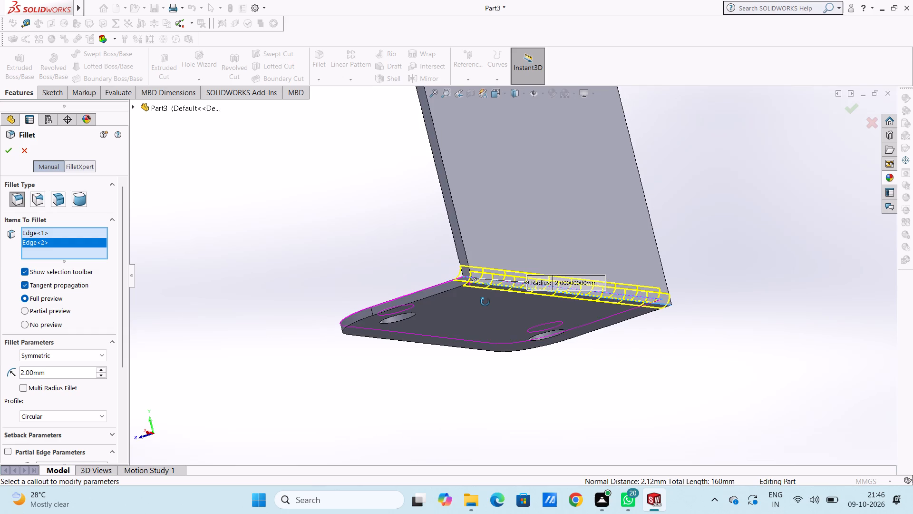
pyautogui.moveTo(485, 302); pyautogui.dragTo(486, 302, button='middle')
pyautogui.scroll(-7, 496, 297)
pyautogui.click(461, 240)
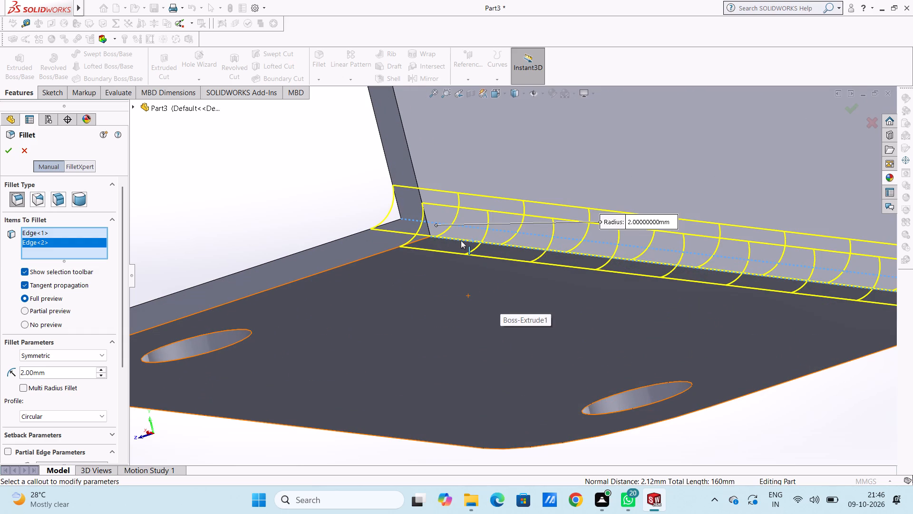
# Apply the 2 mm fillet to the inner bend edge only.
pyautogui.moveTo(437, 300); pyautogui.dragTo(484, 331, button='middle')
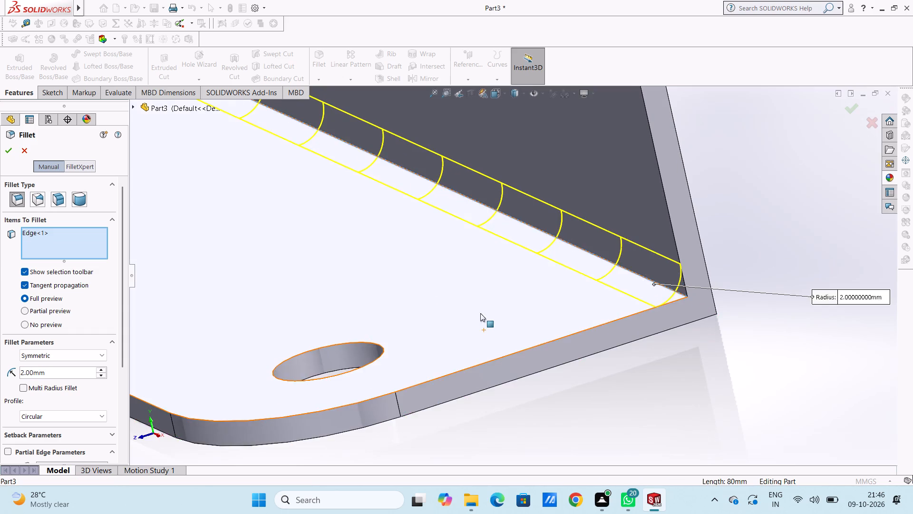
pyautogui.scroll(4, 471, 302)
pyautogui.click(4, 154)
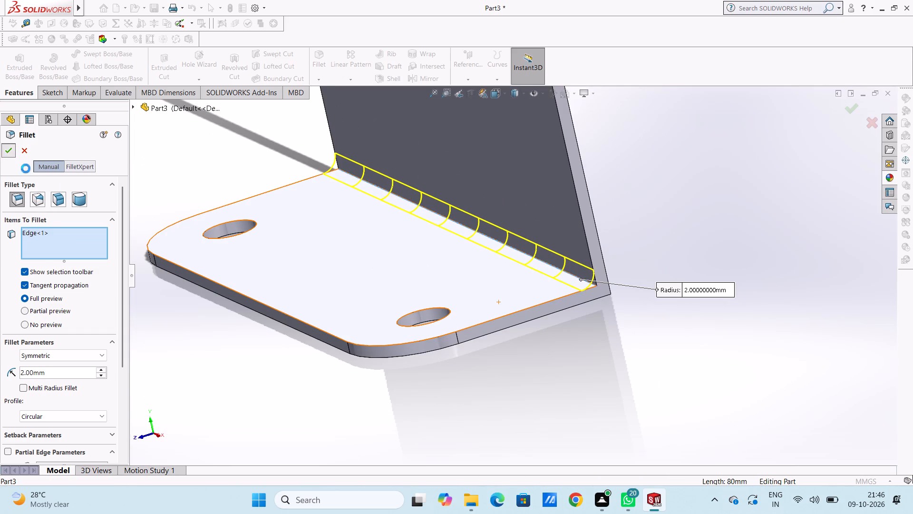
# Fillet the outer bottom edge where the upright plate meets the base plate with a 4 mm radius.
pyautogui.scroll(4, 488, 290)
pyautogui.moveTo(603, 279); pyautogui.dragTo(563, 256, button='middle')
pyautogui.scroll(-3, 590, 279)
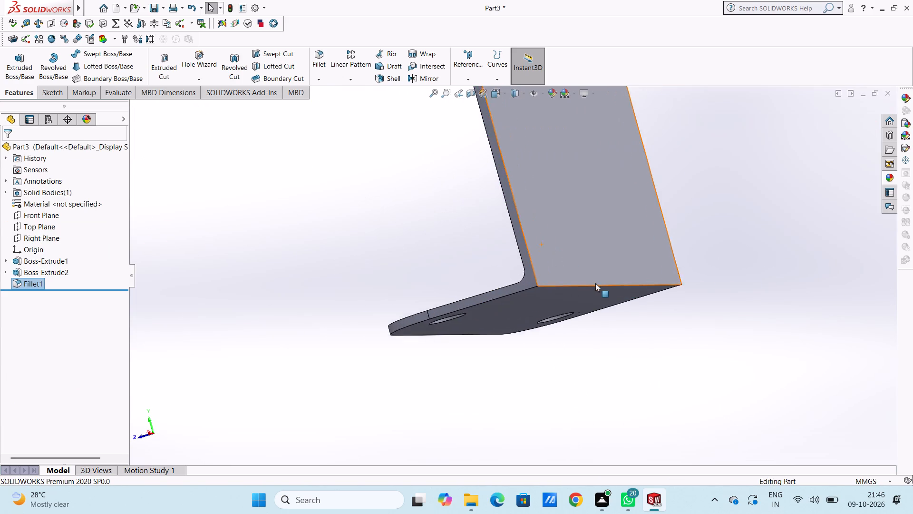
pyautogui.scroll(-3, 595, 283)
pyautogui.moveTo(691, 283); pyautogui.dragTo(700, 293, button='middle')
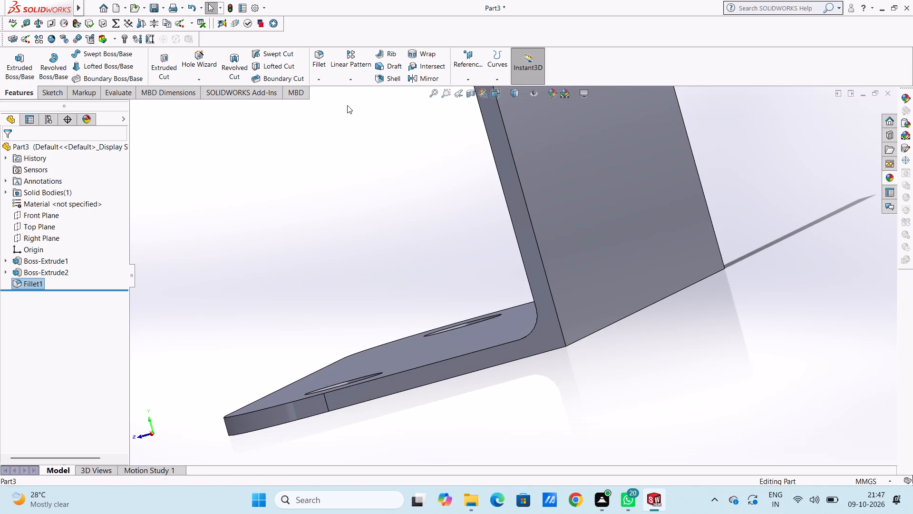
pyautogui.click(324, 63)
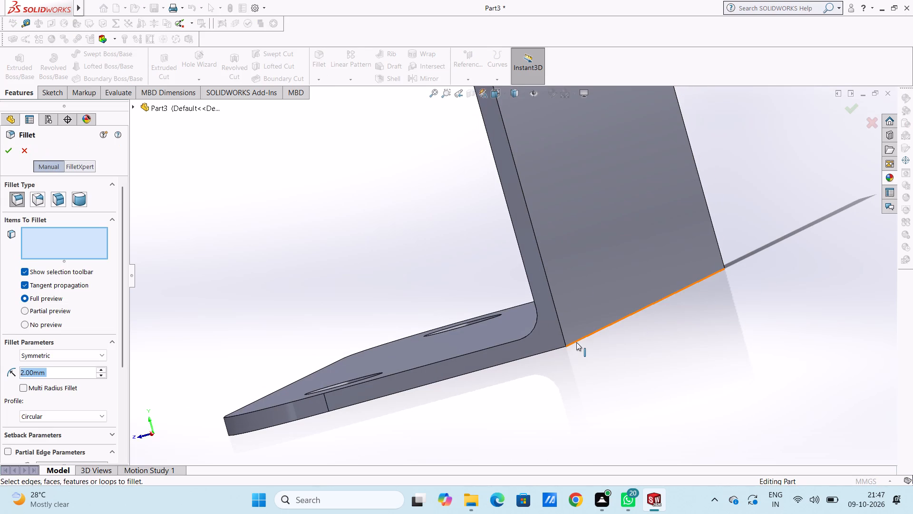
pyautogui.click(576, 342)
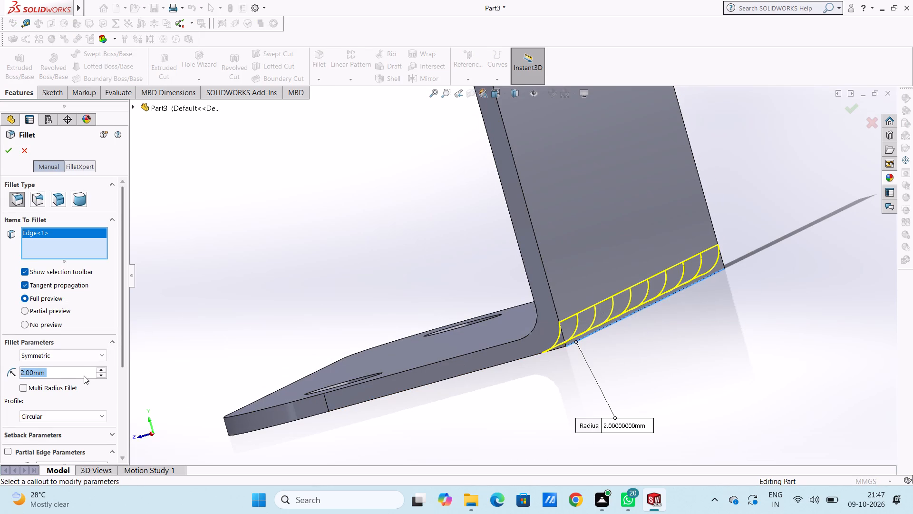
pyautogui.press('4')
pyautogui.press('Return')
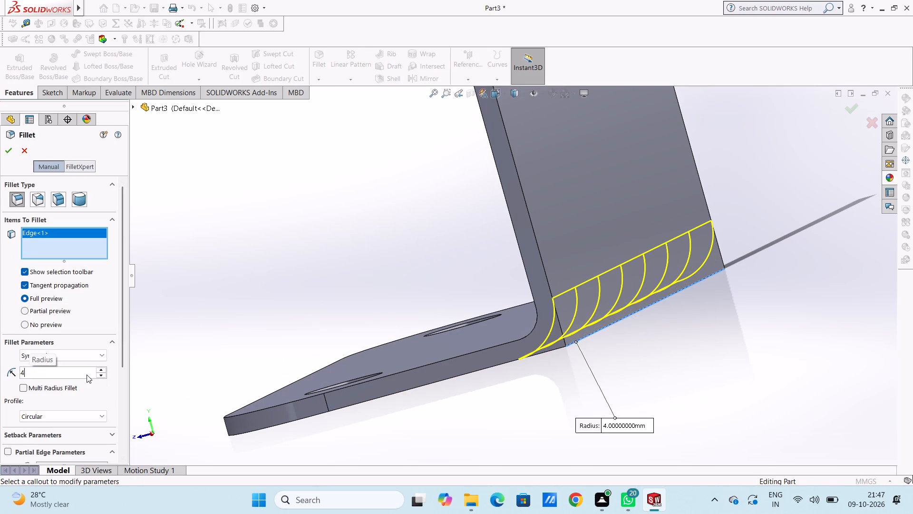
pyautogui.click(12, 154)
pyautogui.click(303, 237)
# Switch to the front view and start a sketch on the upright plate's front face.
pyautogui.scroll(5, 304, 237)
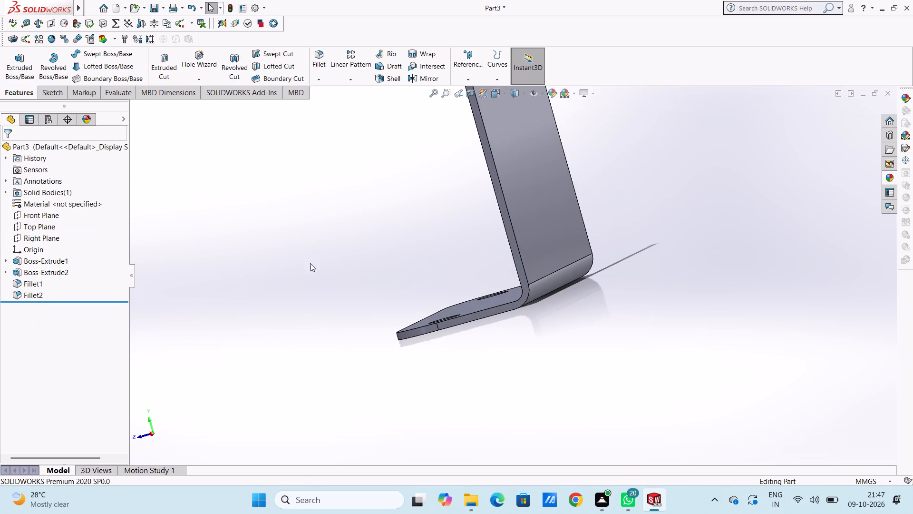
pyautogui.scroll(4, 344, 270)
pyautogui.moveTo(327, 269); pyautogui.dragTo(362, 263, button='middle')
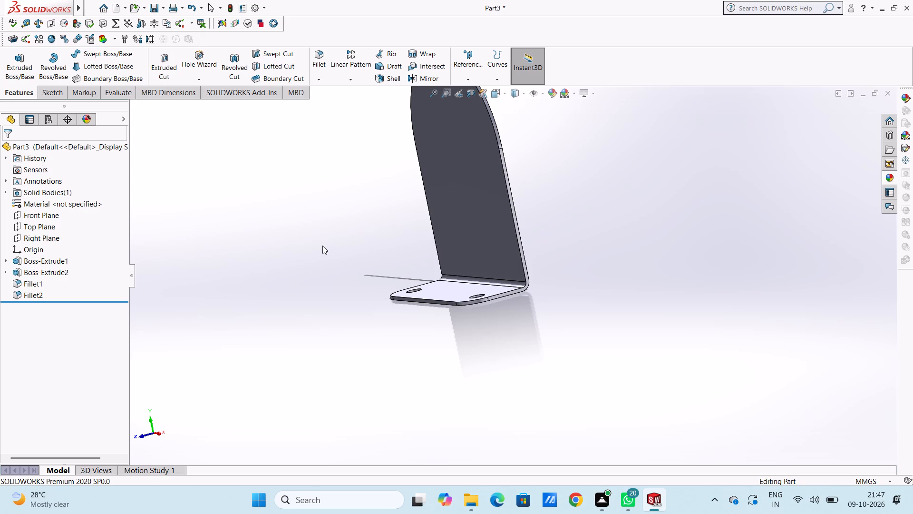
pyautogui.moveTo(322, 239); pyautogui.dragTo(364, 256, button='middle')
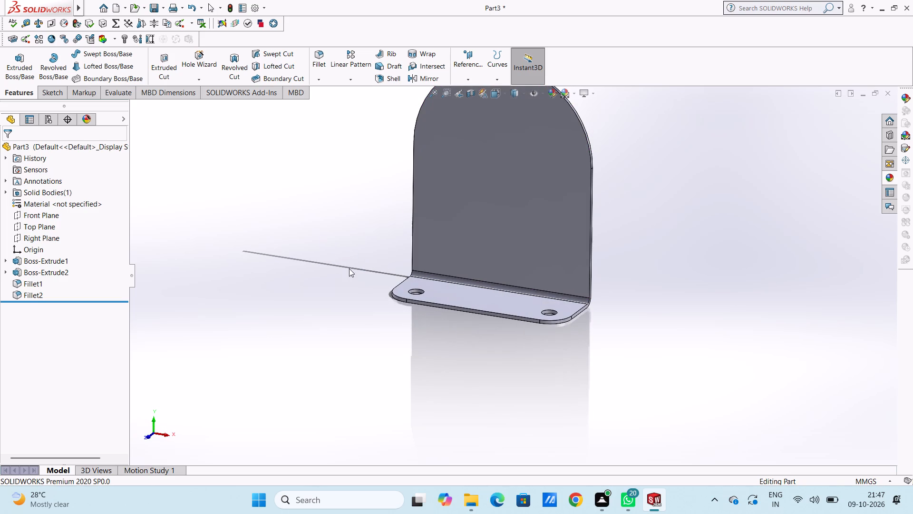
pyautogui.hotkey('ctrl', '1')
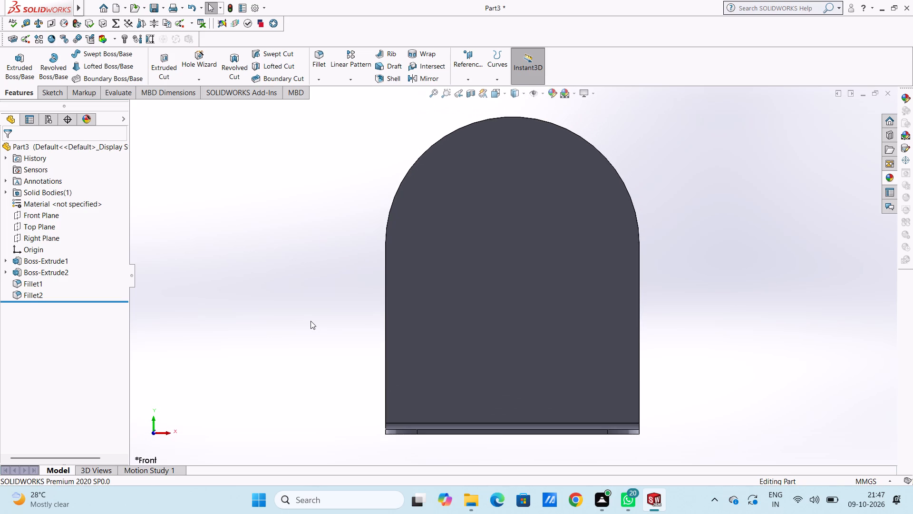
pyautogui.scroll(-1, 313, 324)
pyautogui.scroll(3, 660, 295)
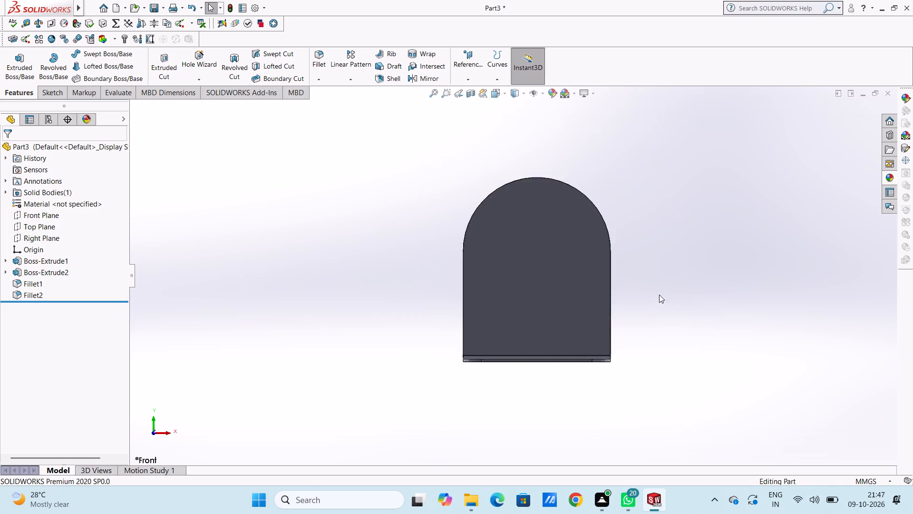
pyautogui.scroll(2, 659, 295)
pyautogui.scroll(-4, 622, 348)
pyautogui.click(413, 232)
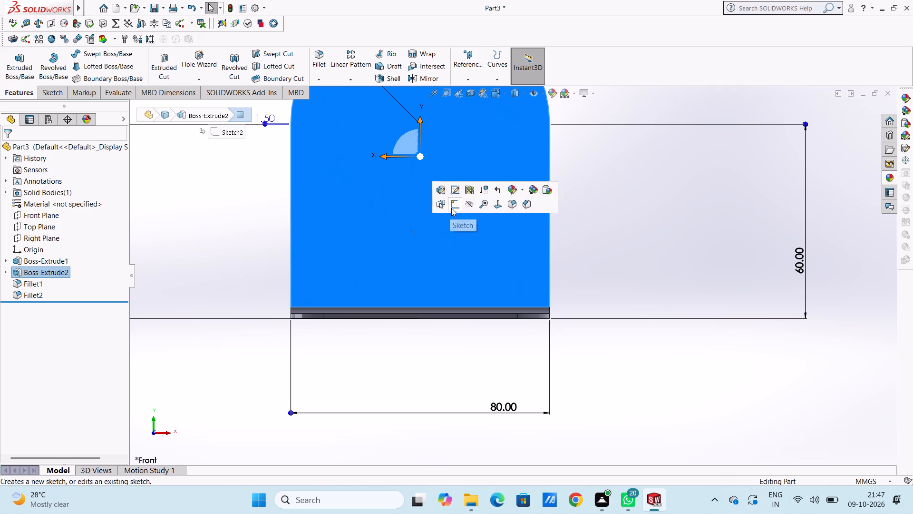
pyautogui.click(451, 208)
pyautogui.click(241, 221)
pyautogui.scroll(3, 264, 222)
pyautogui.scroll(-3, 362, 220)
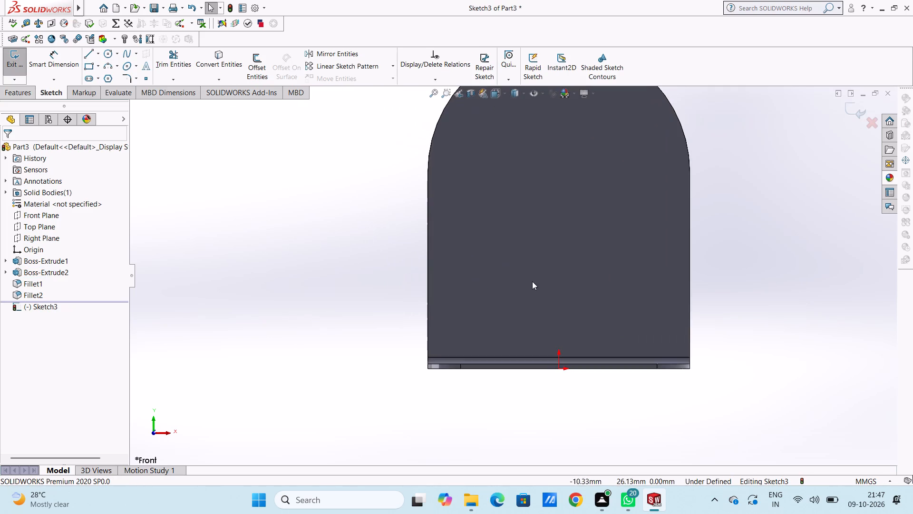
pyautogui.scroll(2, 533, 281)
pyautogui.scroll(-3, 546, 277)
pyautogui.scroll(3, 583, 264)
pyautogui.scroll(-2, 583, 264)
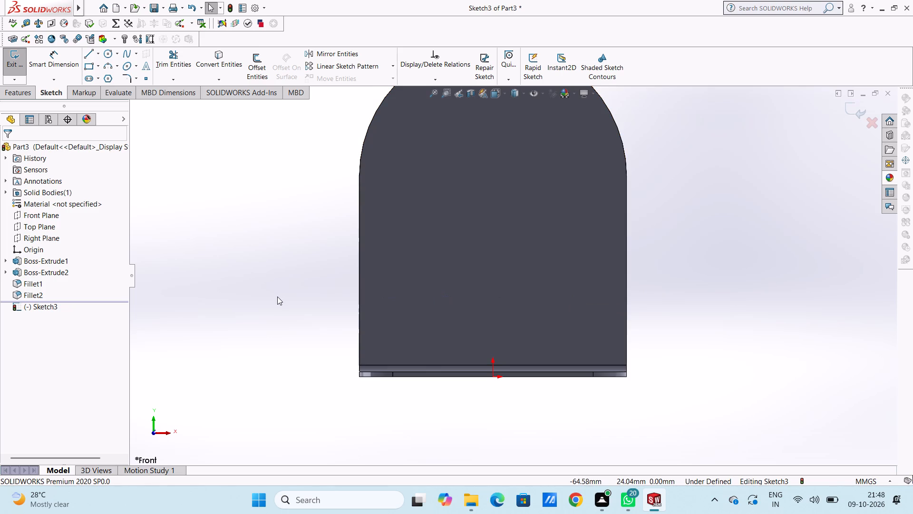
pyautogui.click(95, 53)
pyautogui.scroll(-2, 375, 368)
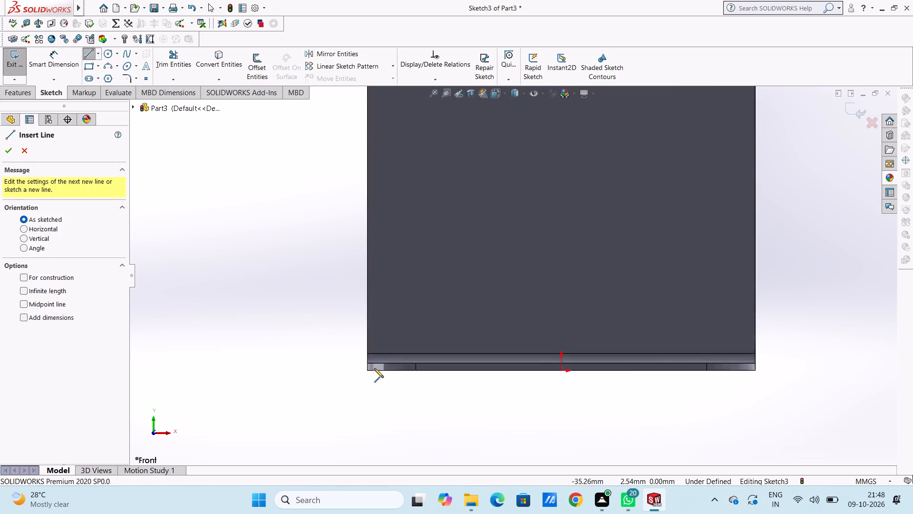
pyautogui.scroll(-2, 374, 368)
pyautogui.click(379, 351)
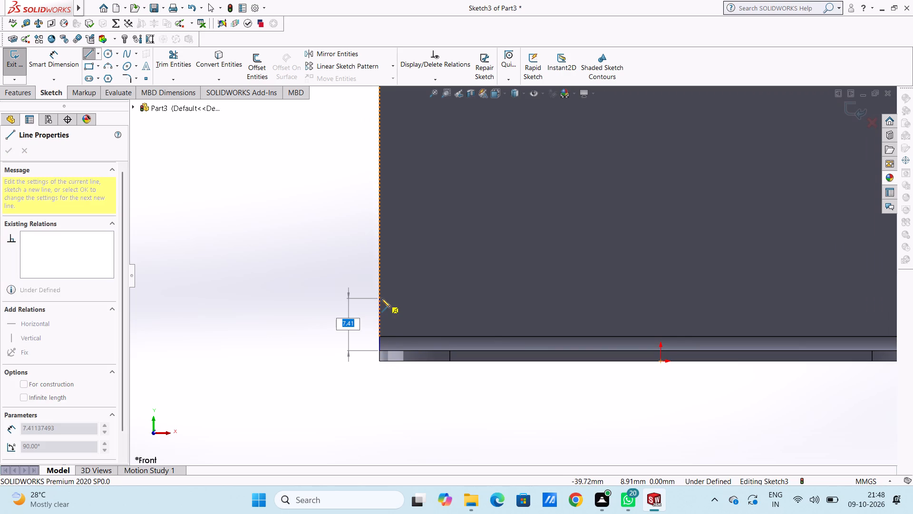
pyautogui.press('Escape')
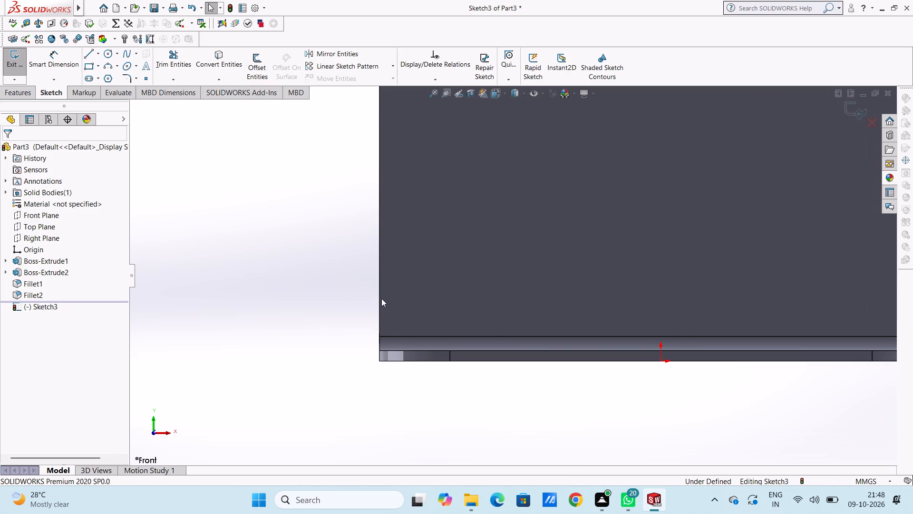
# Sketch a 22 mm vertical line up the upright plate's left edge from the bracket's bottom-left corner.
pyautogui.click(94, 56)
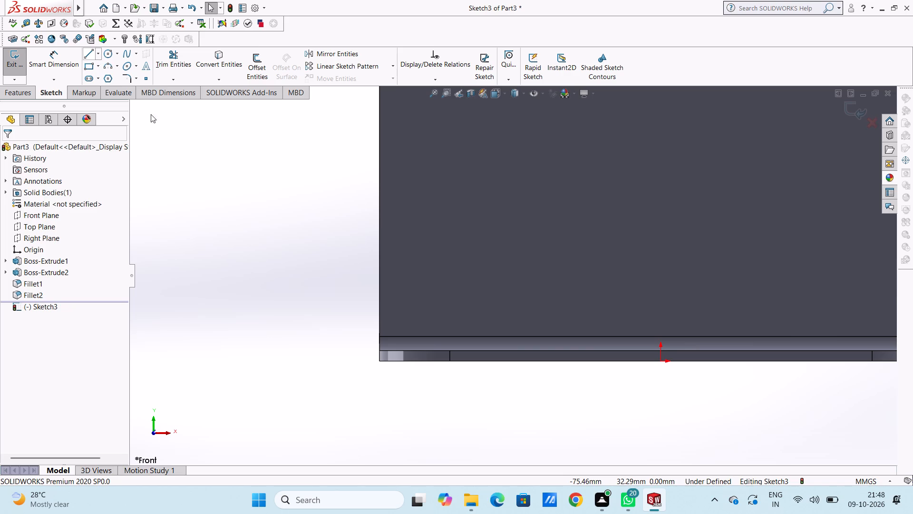
pyautogui.click(380, 361)
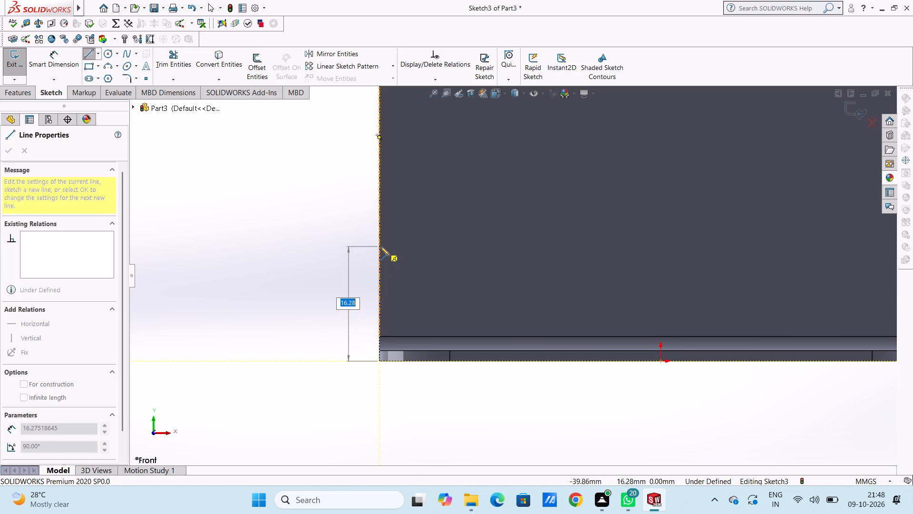
pyautogui.write('22')
pyautogui.press('Return')
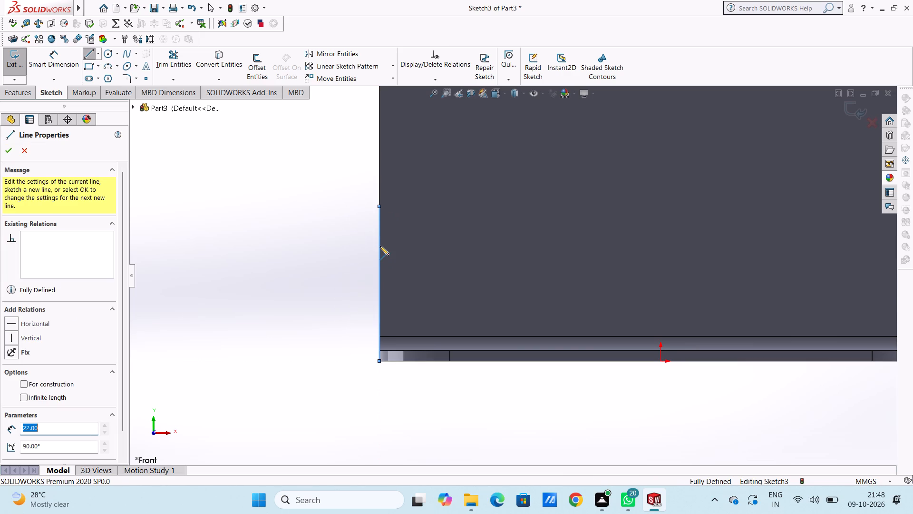
pyautogui.scroll(7, 380, 246)
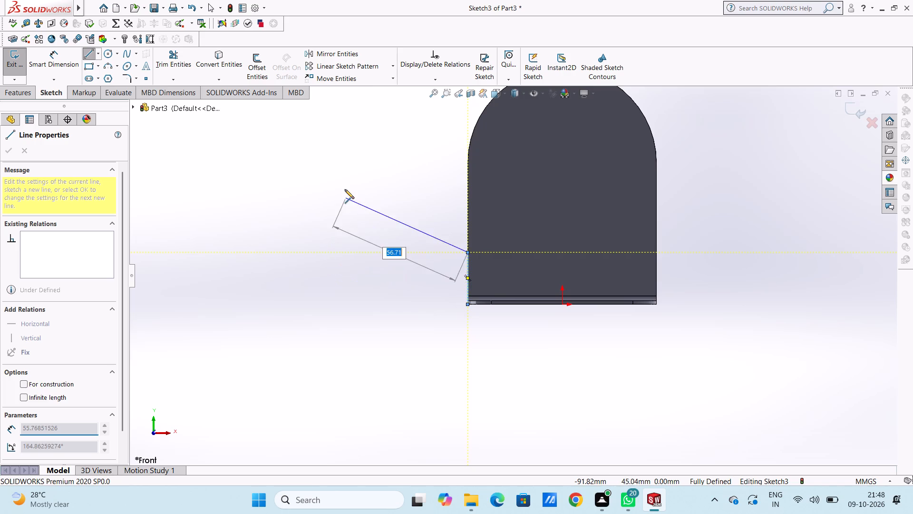
pyautogui.rightClick(345, 189)
pyautogui.click(356, 200)
pyautogui.click(345, 200)
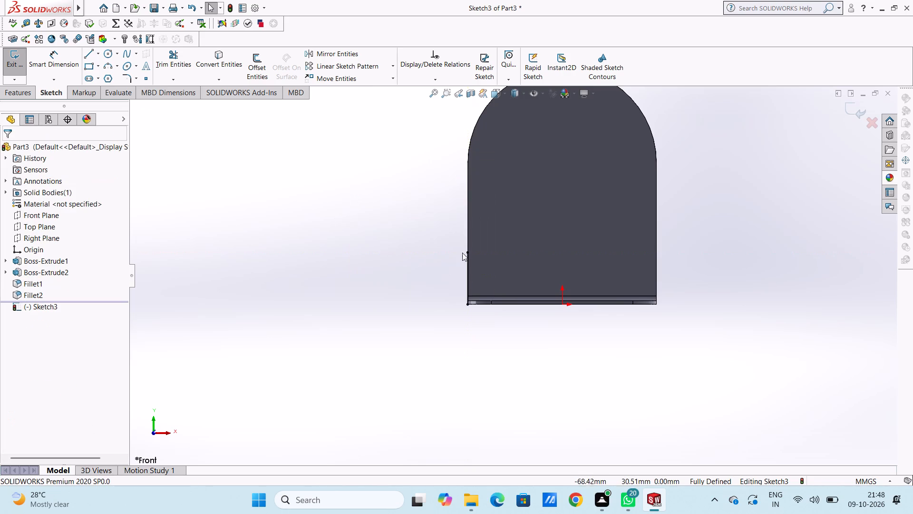
# Sketch a matching 22 mm vertical line up the upright plate's right edge from the bracket's bottom-right corner.
pyautogui.scroll(-2, 661, 278)
pyautogui.scroll(3, 660, 277)
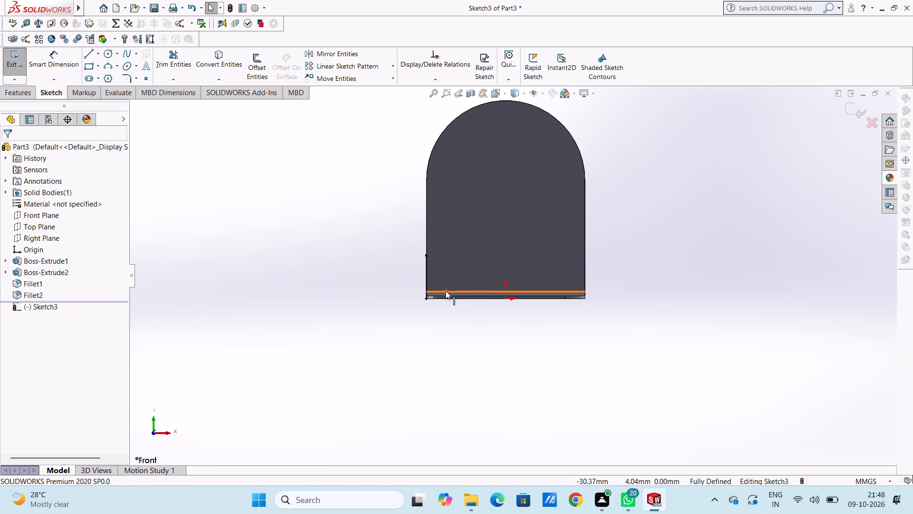
pyautogui.click(90, 56)
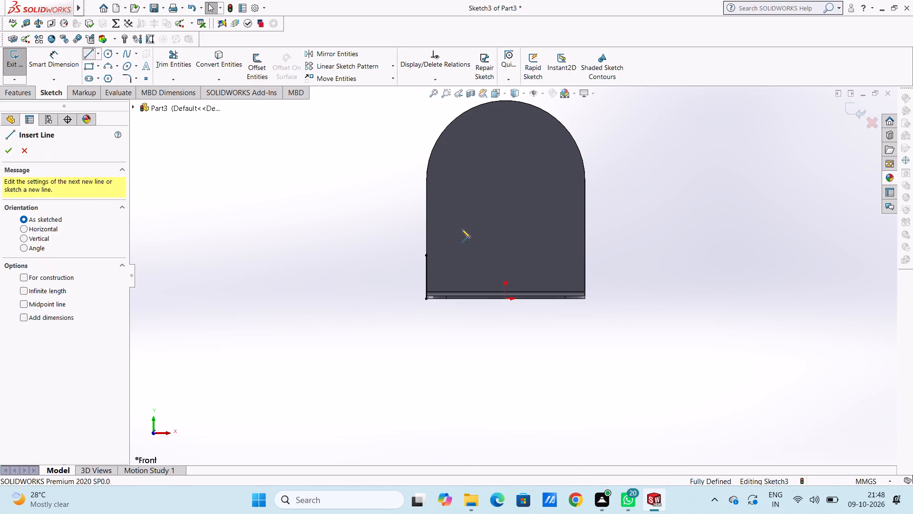
pyautogui.click(586, 297)
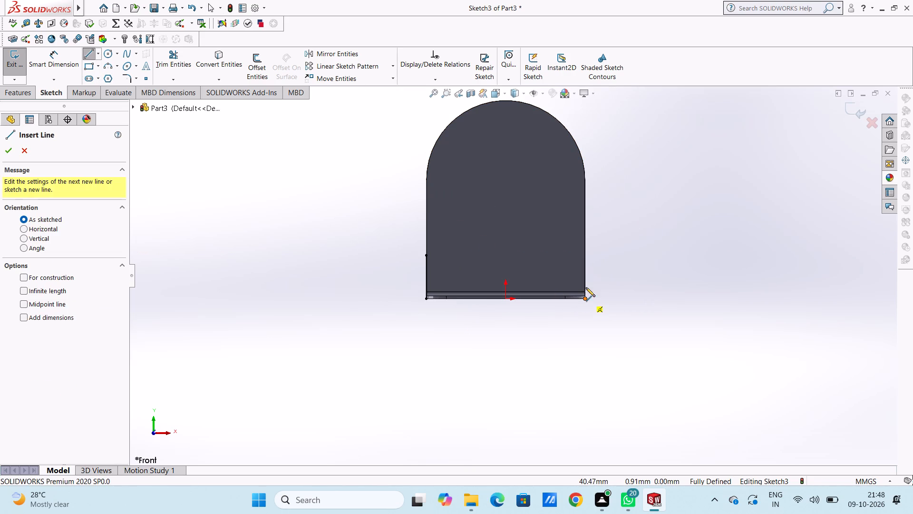
pyautogui.click(584, 253)
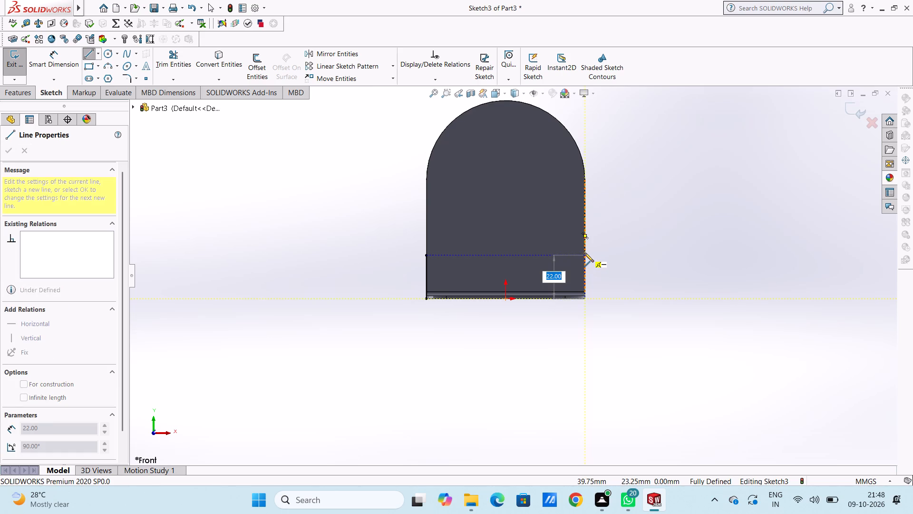
pyautogui.rightClick(649, 228)
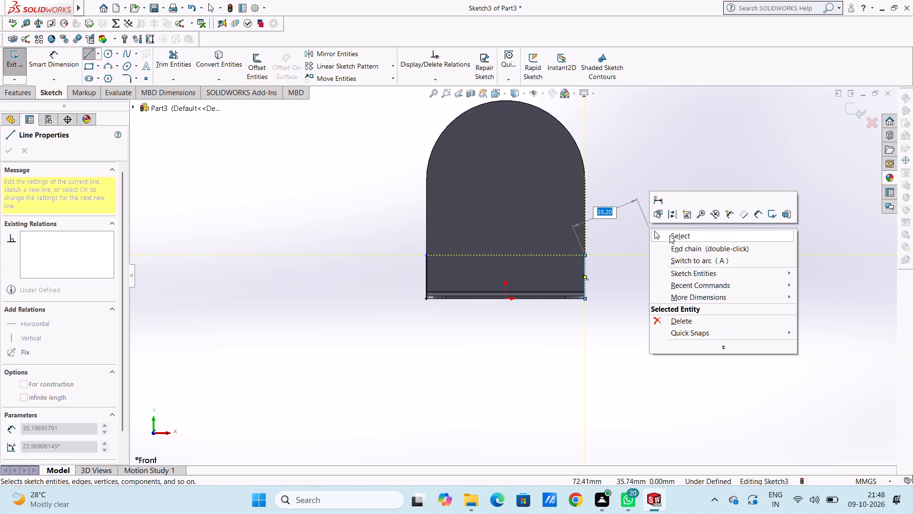
pyautogui.click(670, 235)
pyautogui.click(650, 270)
# Sketch a 1.5 mm by 1.5 mm corner rectangle against the plate's left edge, its top about 36 mm above the bottom edge.
pyautogui.scroll(-3, 528, 254)
pyautogui.scroll(2, 527, 254)
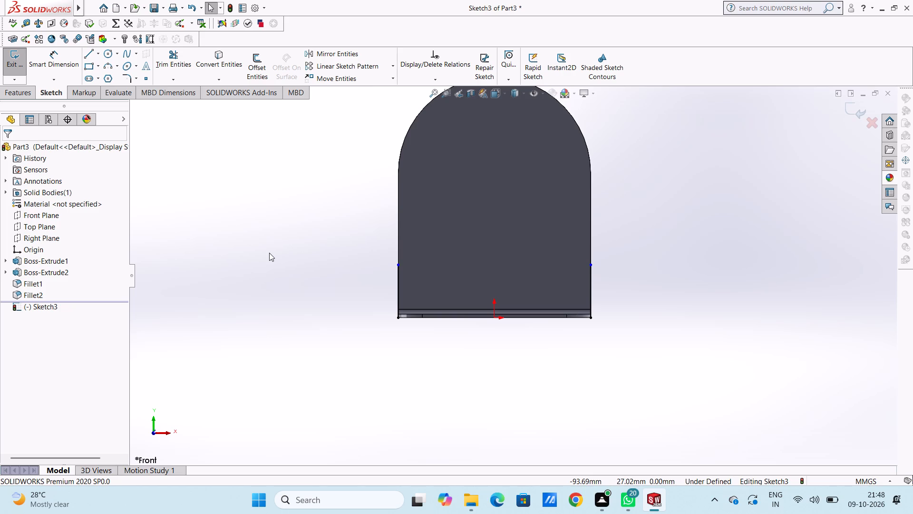
pyautogui.scroll(-1, 526, 245)
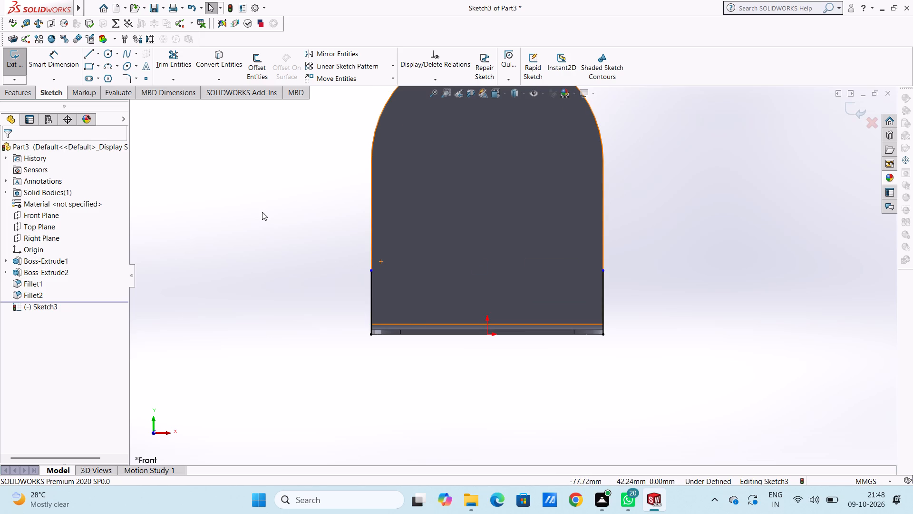
pyautogui.click(89, 67)
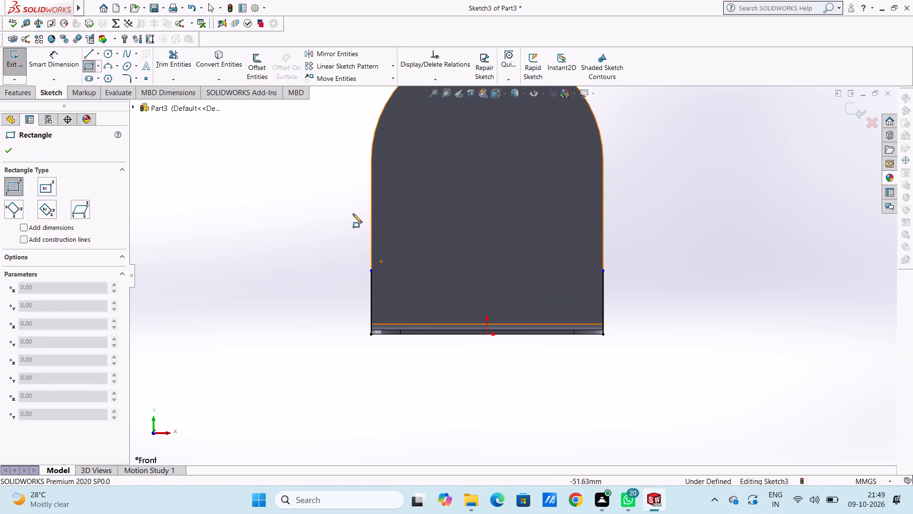
pyautogui.click(372, 231)
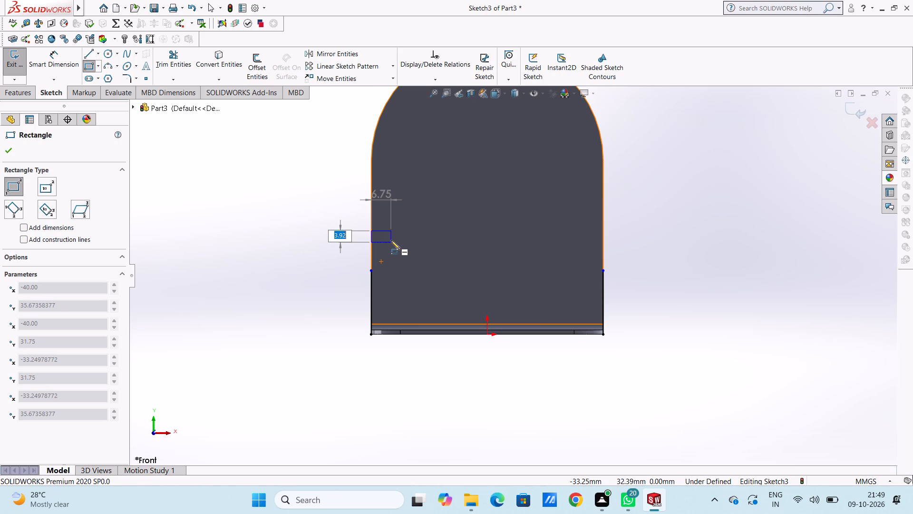
pyautogui.write('1.5')
pyautogui.press('Return')
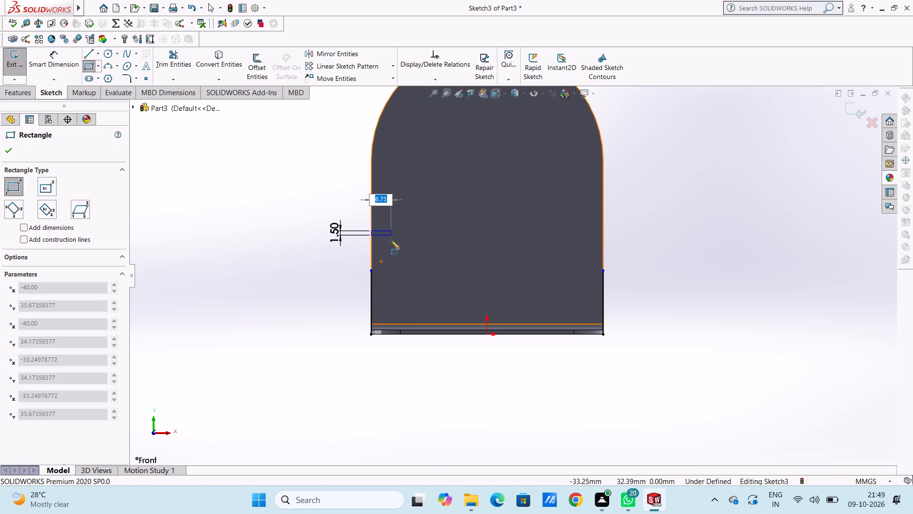
pyautogui.write('1.5')
pyautogui.press('Return')
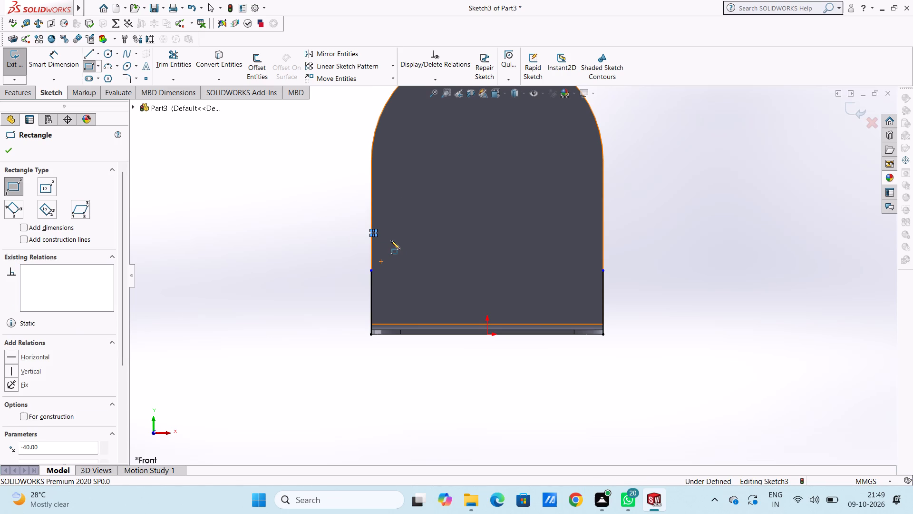
# Sketch a second 1.5 mm by 1.5 mm rectangle on the left edge, its top about 18 mm above the bottom edge.
pyautogui.scroll(-4, 387, 248)
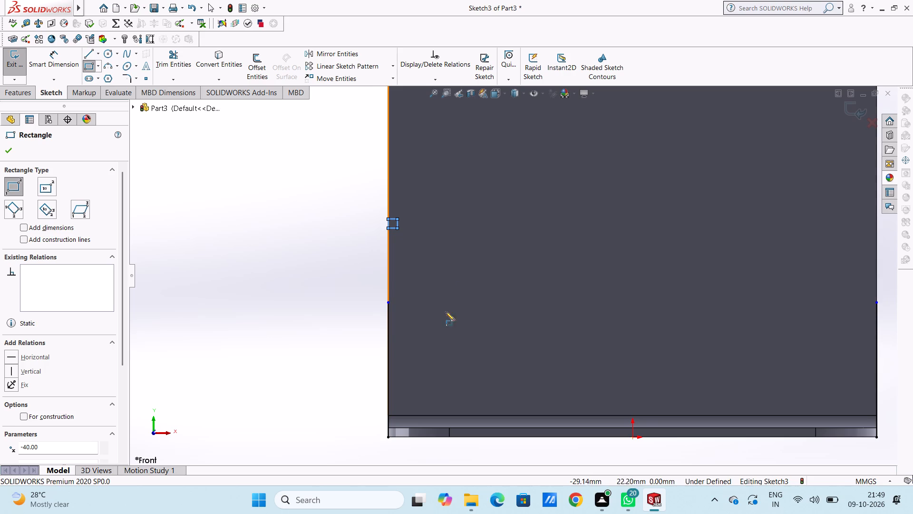
pyautogui.click(389, 326)
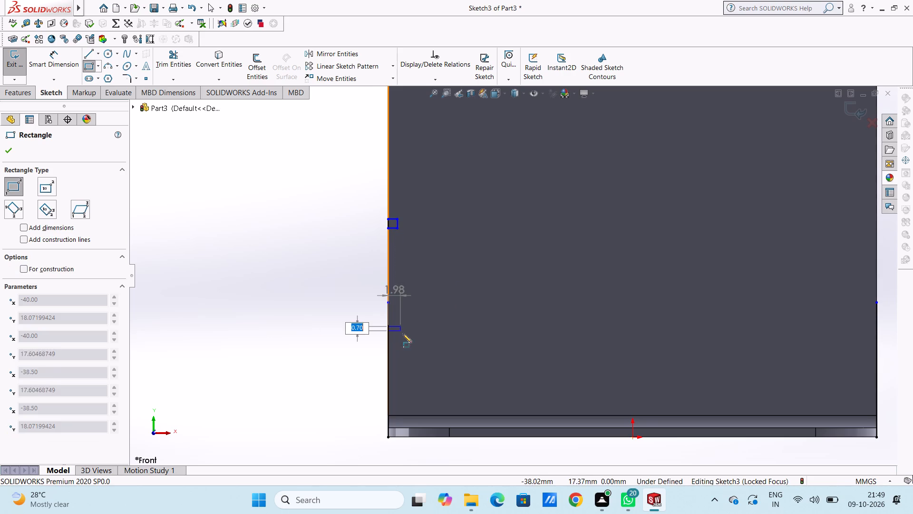
pyautogui.write('1.5')
pyautogui.press('Return')
pyautogui.write('1.5')
pyautogui.press('Return')
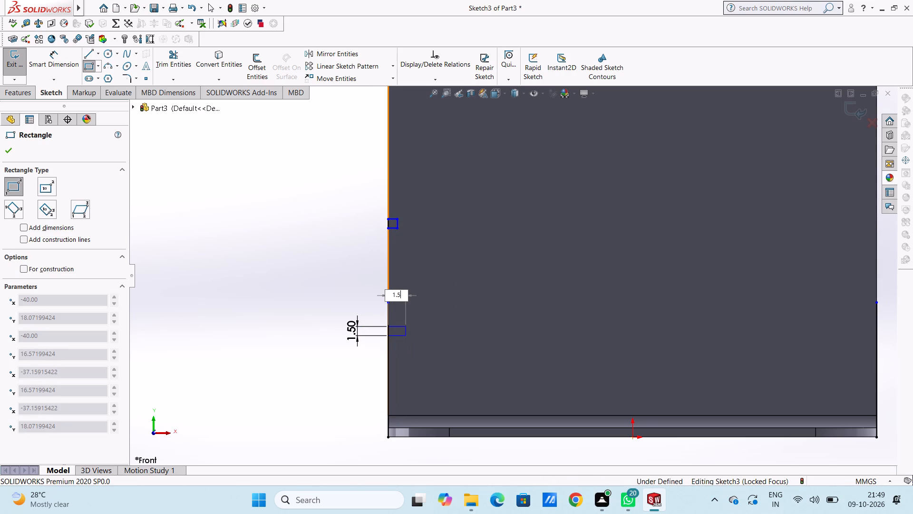
pyautogui.click(14, 150)
pyautogui.click(318, 194)
# Add a 1.5 mm height dimension to the upper small square's left side.
pyautogui.scroll(4, 318, 194)
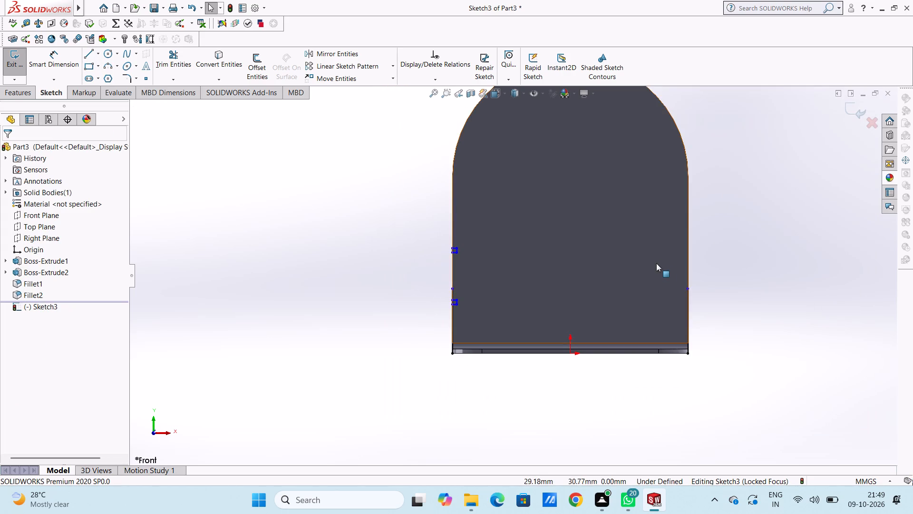
pyautogui.scroll(-2, 714, 318)
pyautogui.scroll(1, 709, 280)
pyautogui.scroll(2, 438, 252)
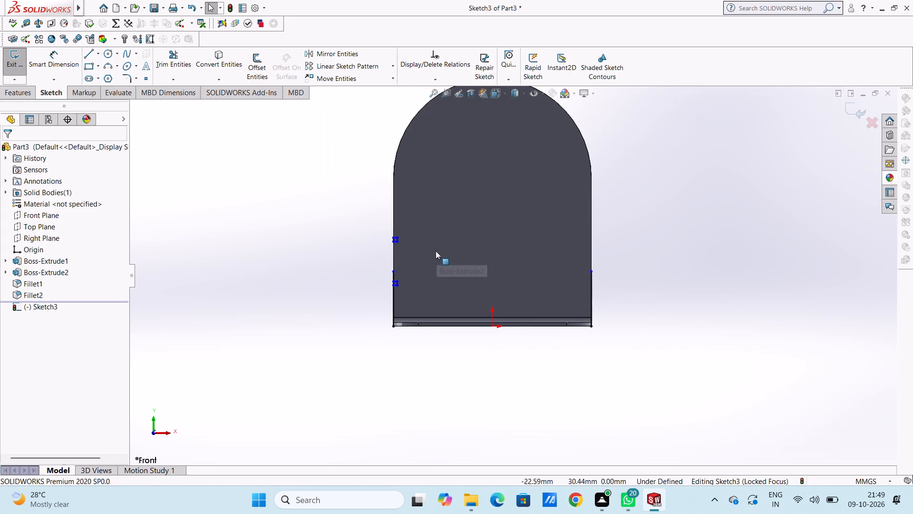
pyautogui.scroll(-2, 476, 249)
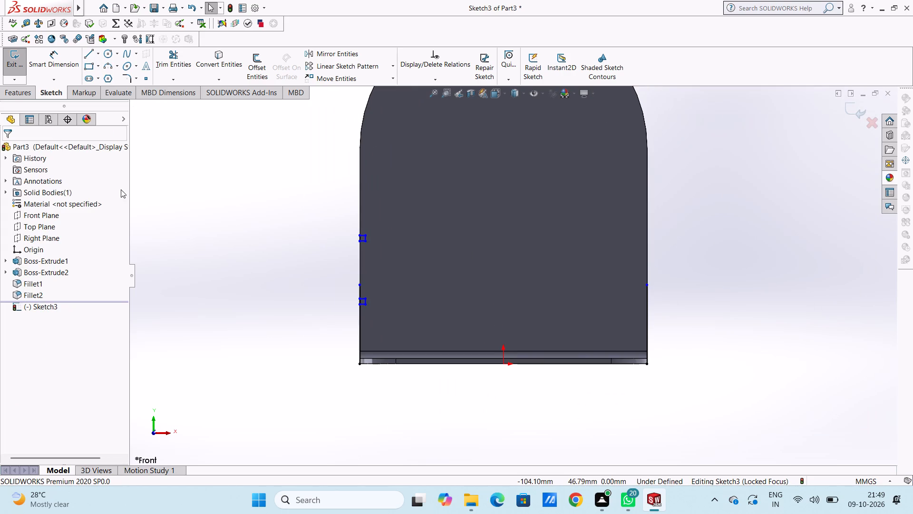
pyautogui.click(63, 59)
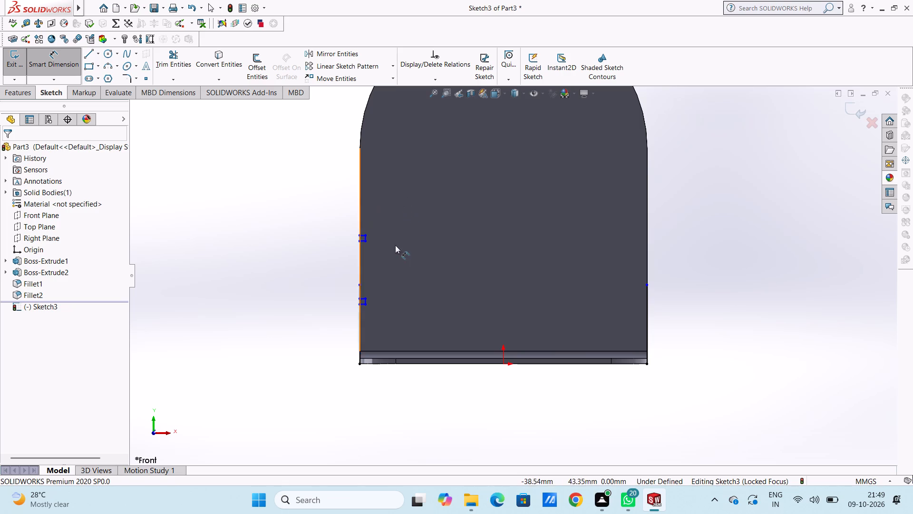
pyautogui.scroll(-4, 422, 262)
pyautogui.scroll(-3, 332, 231)
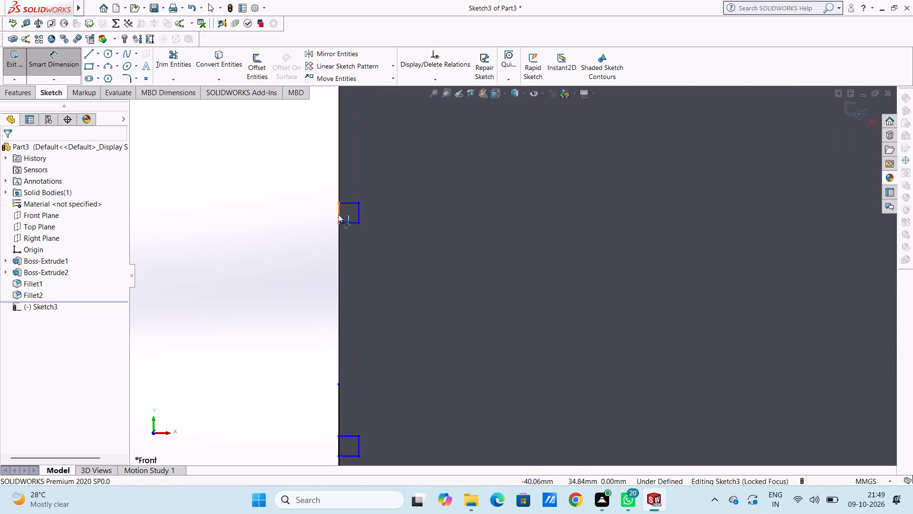
pyautogui.click(338, 214)
pyautogui.click(222, 286)
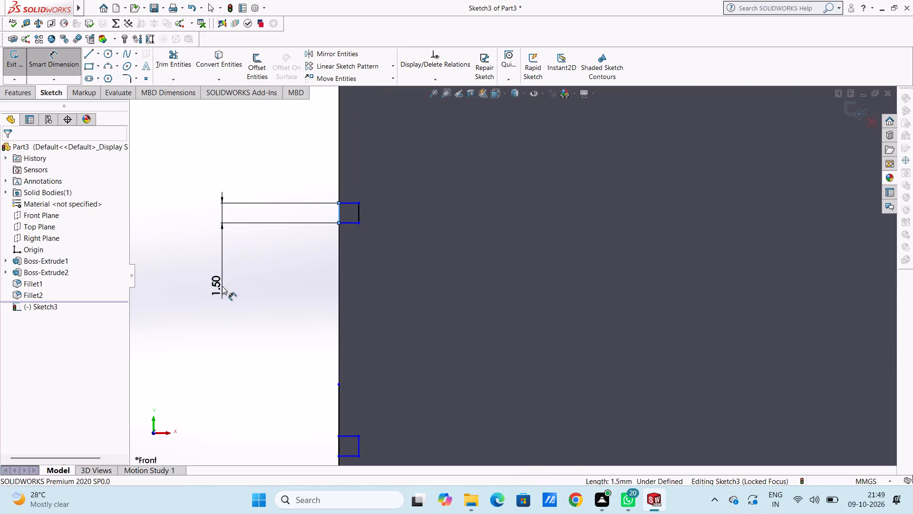
pyautogui.click(181, 275)
pyautogui.click(182, 255)
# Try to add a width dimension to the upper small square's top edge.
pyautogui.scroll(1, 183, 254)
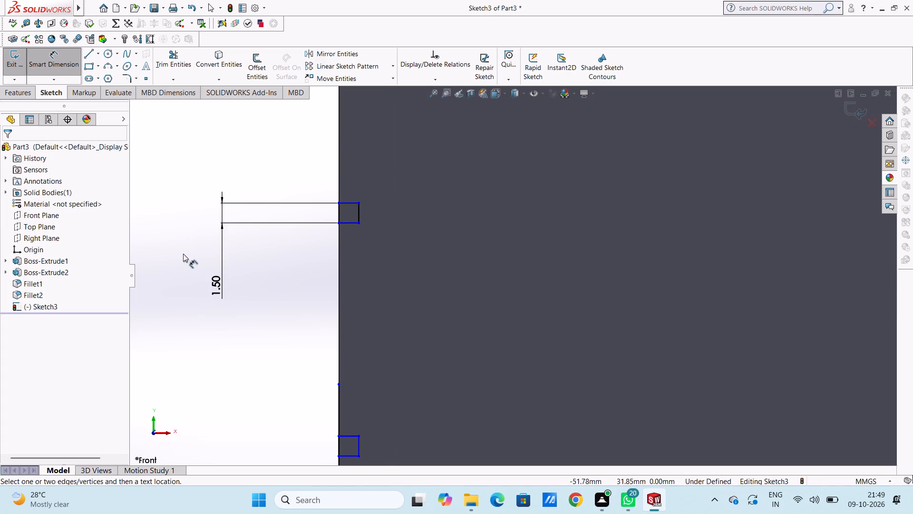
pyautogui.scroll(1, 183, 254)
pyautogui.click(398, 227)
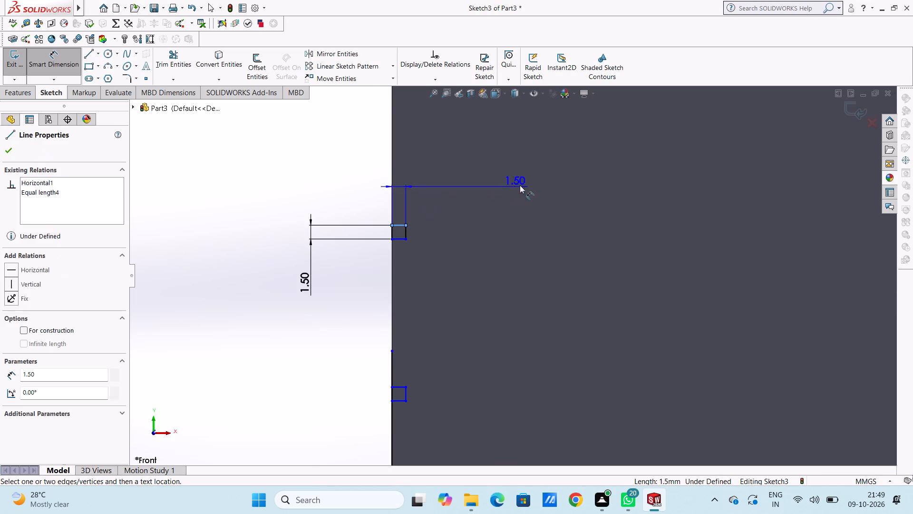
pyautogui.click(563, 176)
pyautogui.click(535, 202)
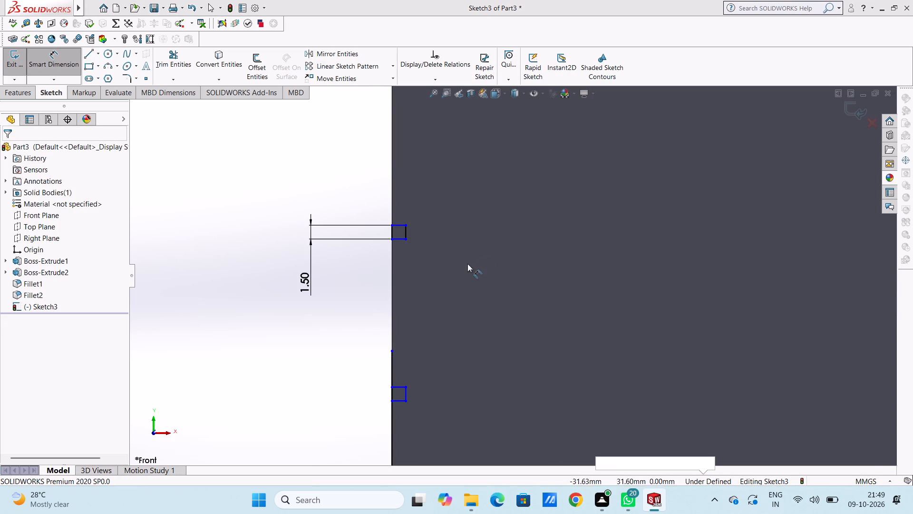
# Dimension the upper square's bottom edge 7.5 mm above the top endpoint of the left vertical line.
pyautogui.click(400, 242)
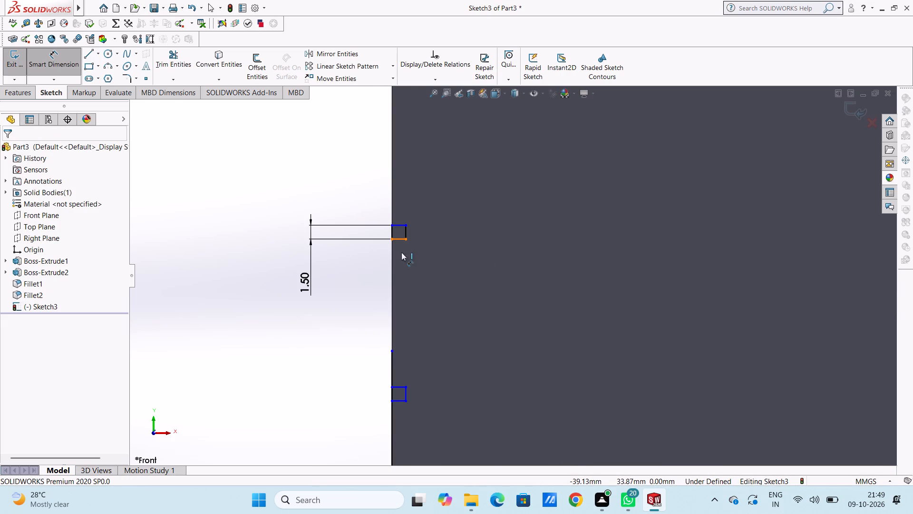
pyautogui.scroll(2, 421, 290)
pyautogui.scroll(-4, 439, 366)
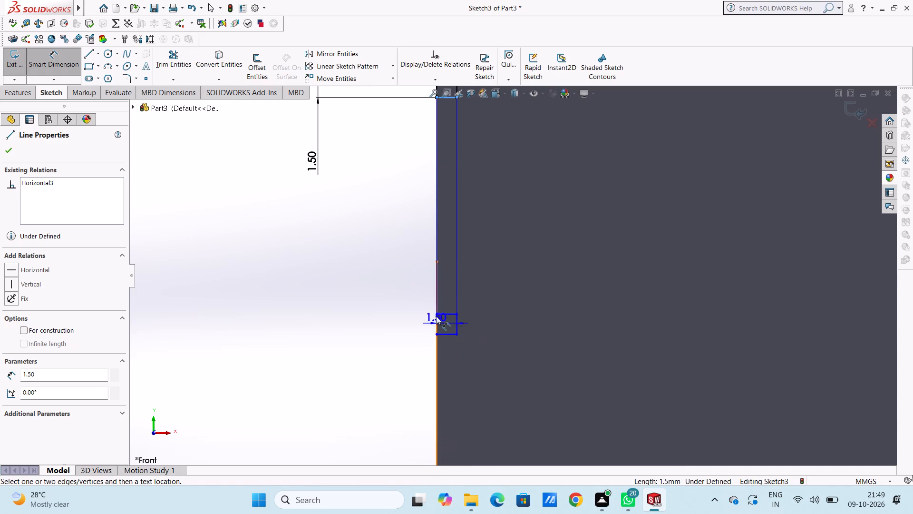
pyautogui.click(437, 261)
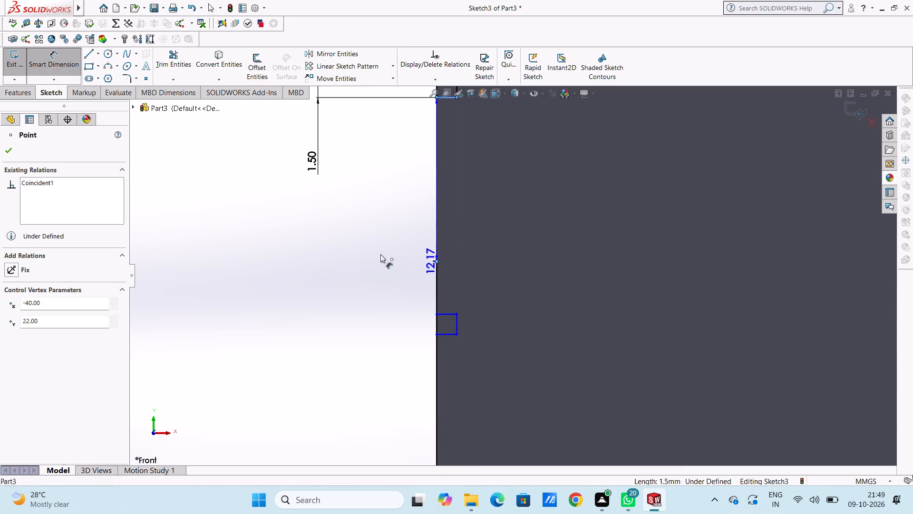
pyautogui.scroll(5, 314, 253)
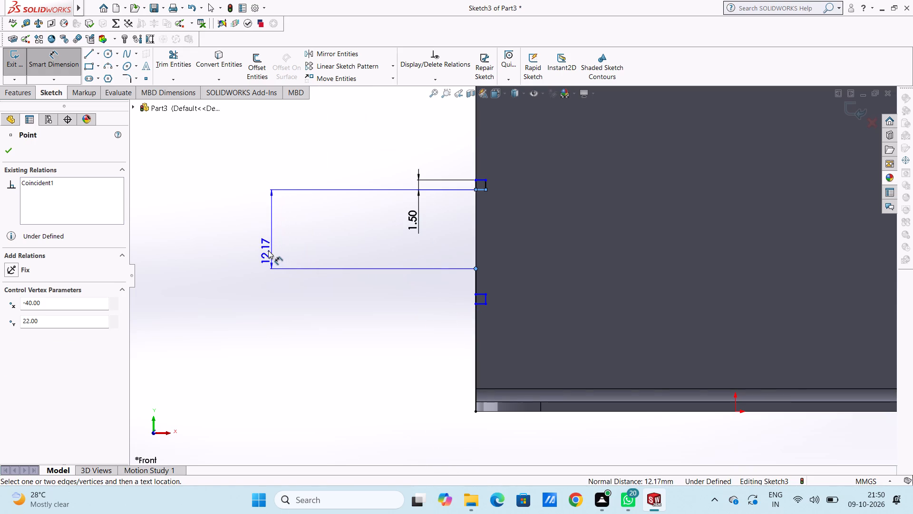
pyautogui.click(245, 243)
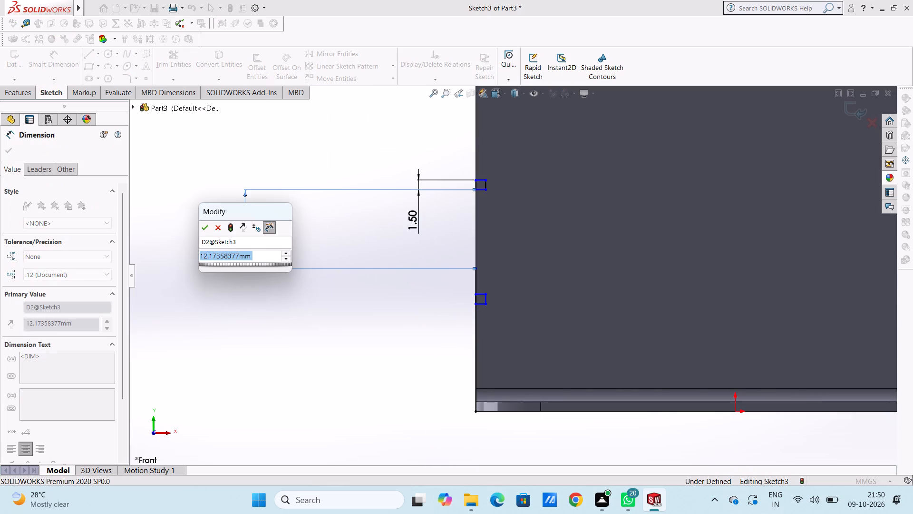
pyautogui.press('4')
pyautogui.press('BackSpace')
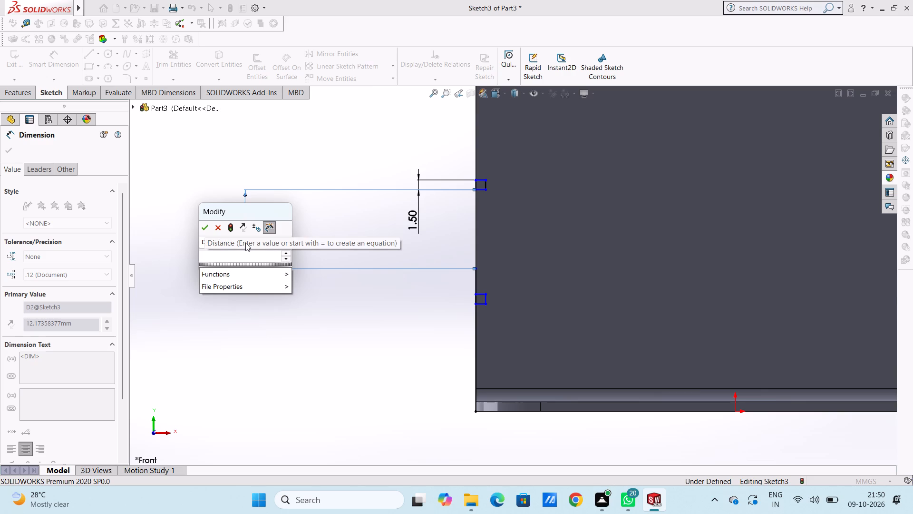
pyautogui.write('7.5')
pyautogui.press('Return')
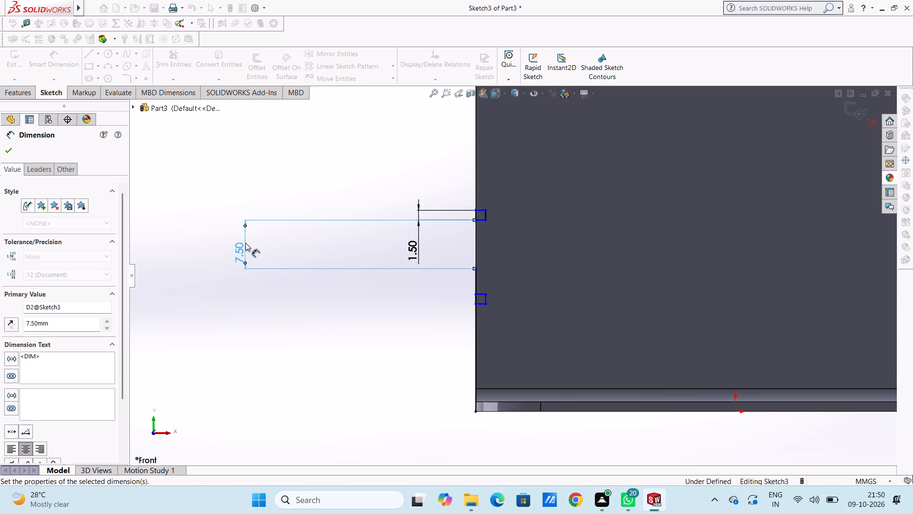
pyautogui.click(306, 180)
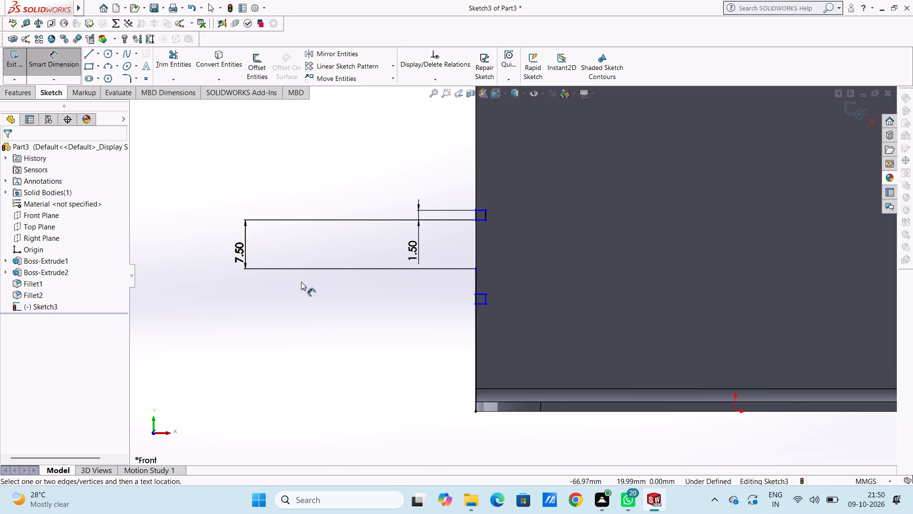
# Dimension the vertical distance from the bracket's bottom edge to the upper small square's inner bottom corner.
pyautogui.scroll(3, 301, 282)
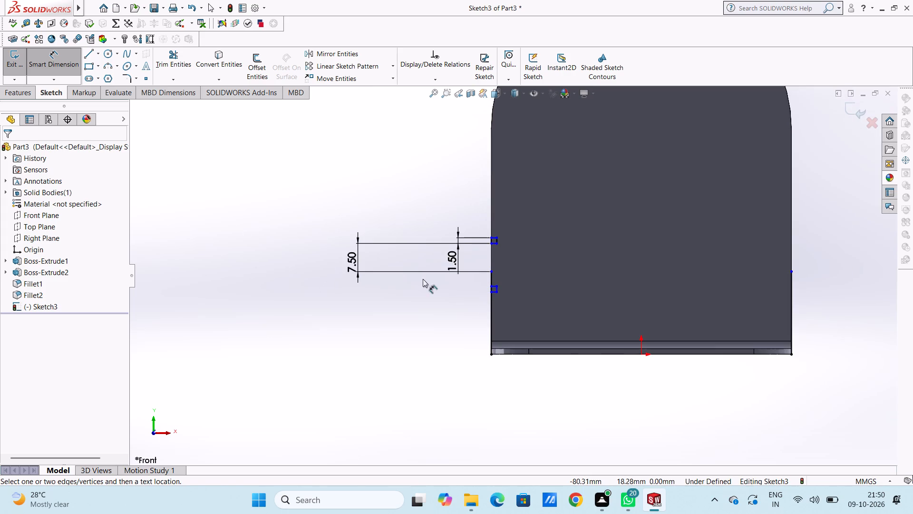
pyautogui.scroll(-3, 534, 224)
pyautogui.scroll(-1, 502, 255)
pyautogui.scroll(2, 488, 274)
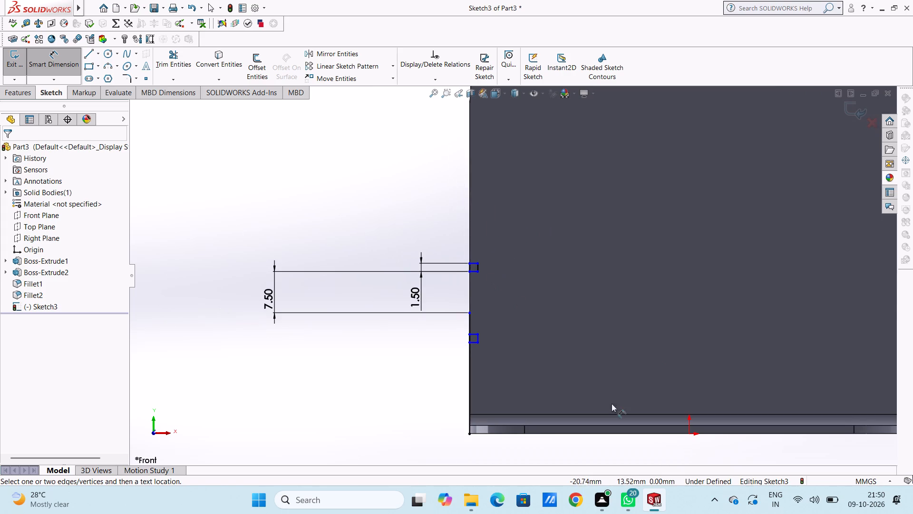
pyautogui.click(651, 435)
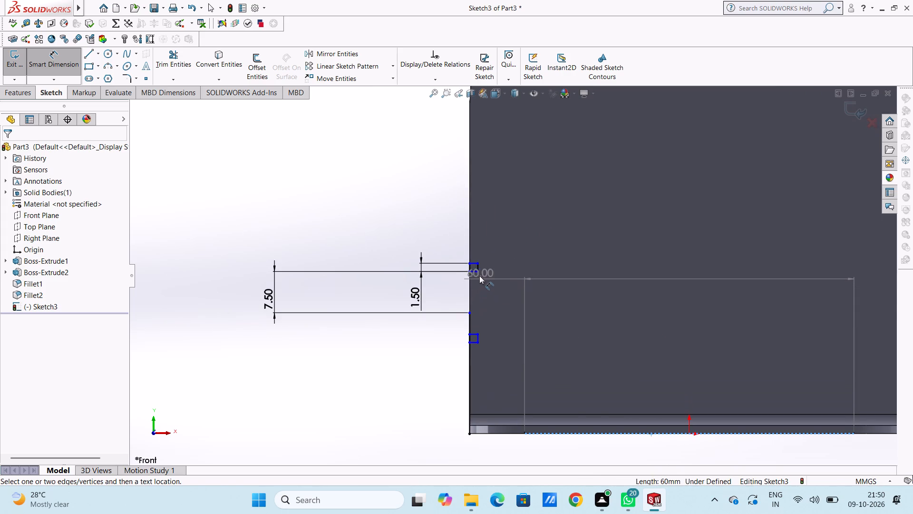
pyautogui.click(478, 270)
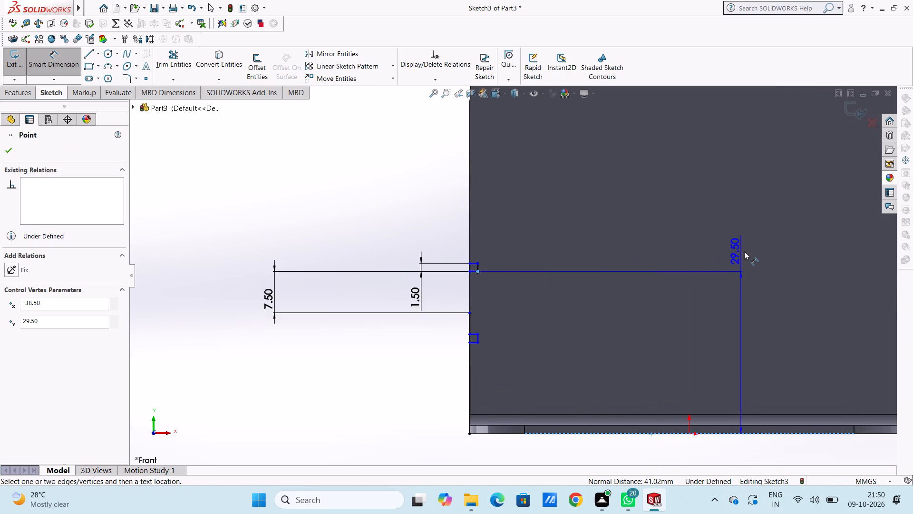
pyautogui.click(746, 252)
pyautogui.click(703, 238)
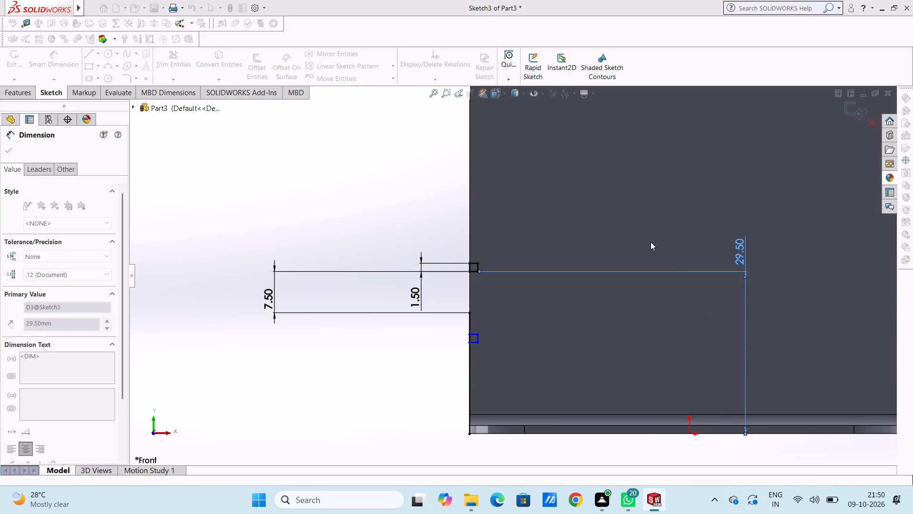
pyautogui.click(651, 242)
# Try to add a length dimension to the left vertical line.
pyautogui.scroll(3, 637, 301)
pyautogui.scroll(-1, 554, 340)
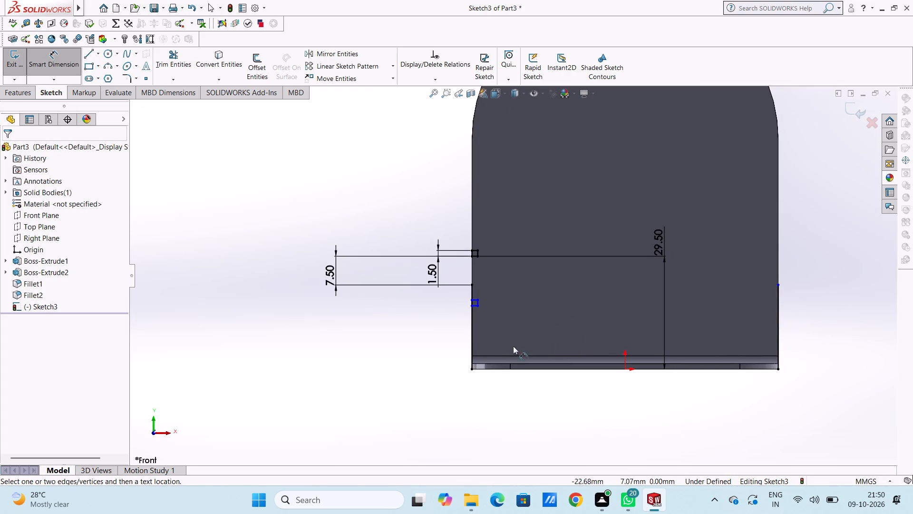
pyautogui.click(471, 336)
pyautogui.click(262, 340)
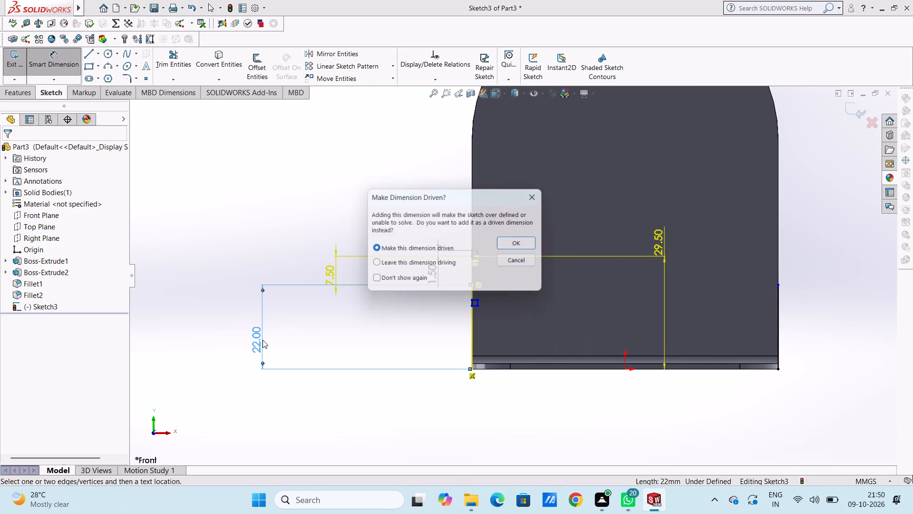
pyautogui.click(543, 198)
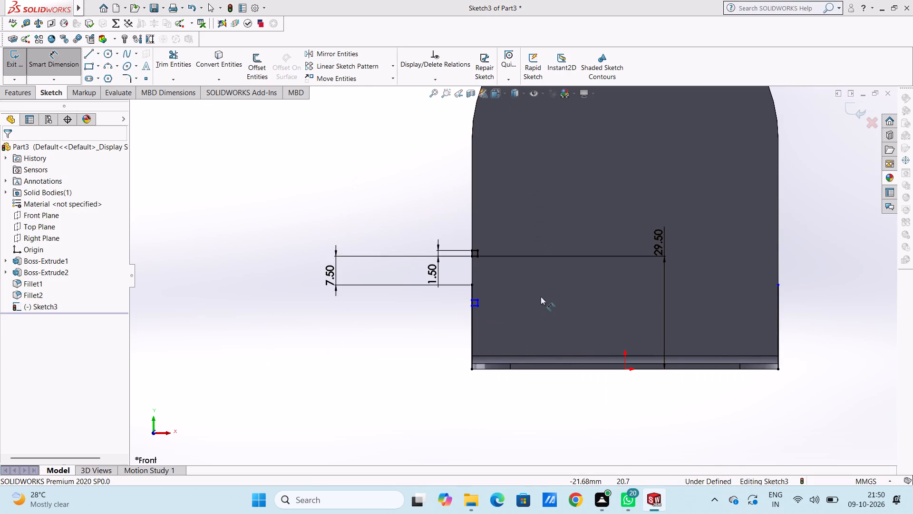
# Dimension the lower small square's horizontal edge 7.5 mm below the top endpoint of the left vertical line.
pyautogui.scroll(-2, 534, 306)
pyautogui.scroll(-2, 480, 295)
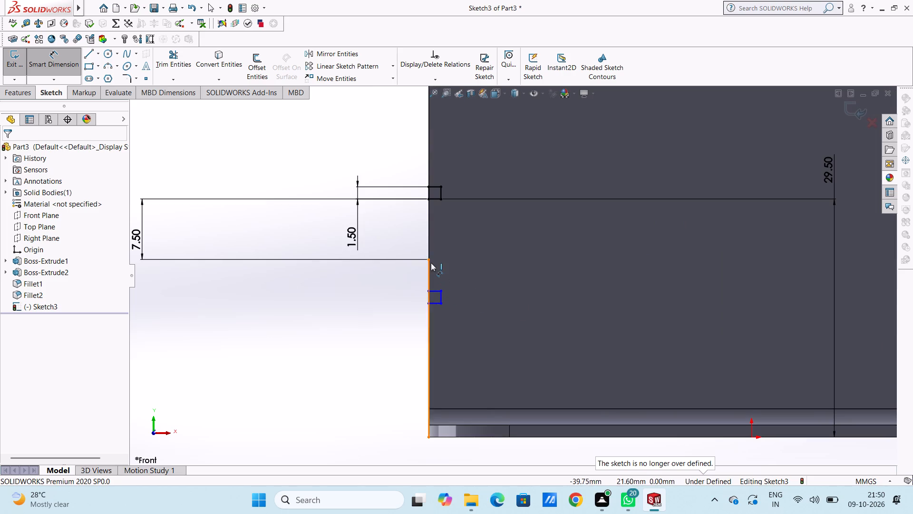
pyautogui.click(431, 262)
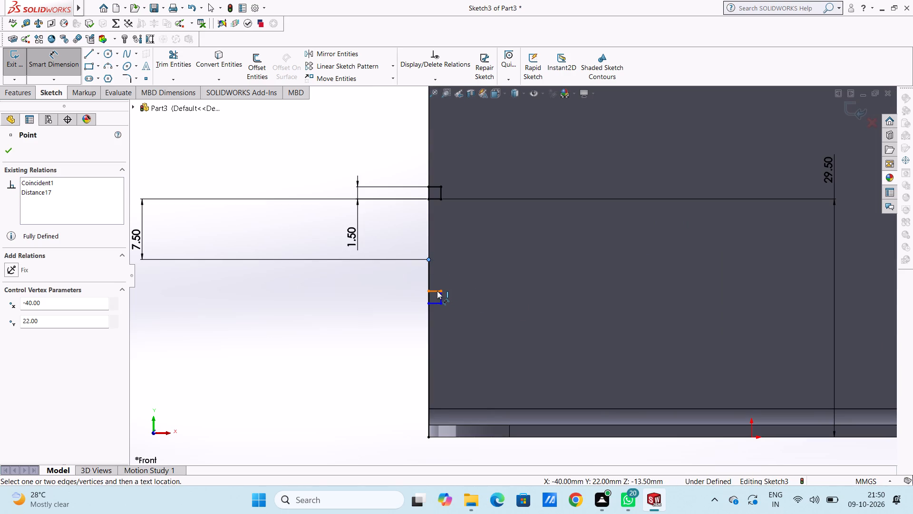
pyautogui.click(437, 291)
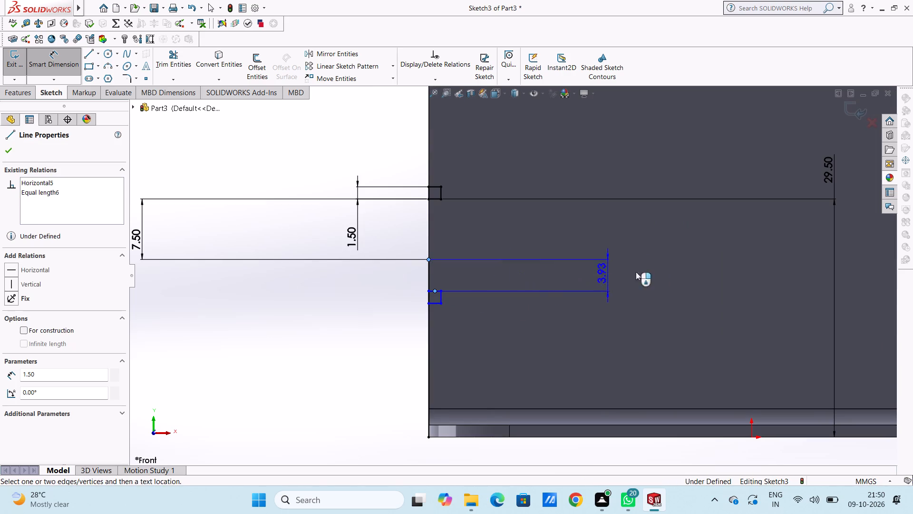
pyautogui.click(712, 269)
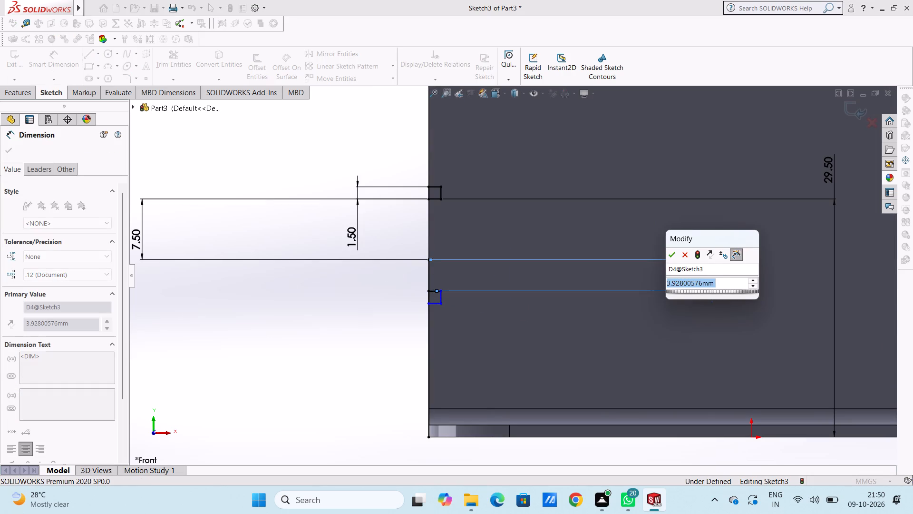
pyautogui.write('7.5')
pyautogui.press('Return')
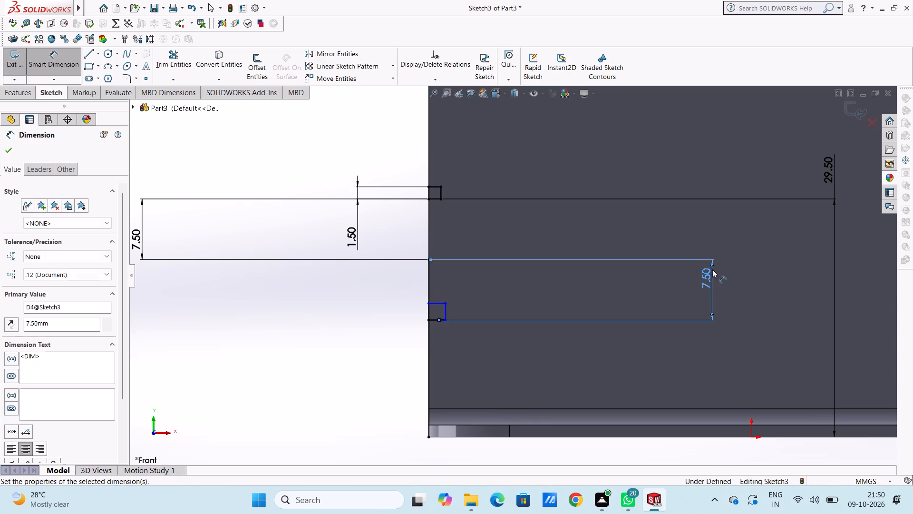
pyautogui.click(341, 355)
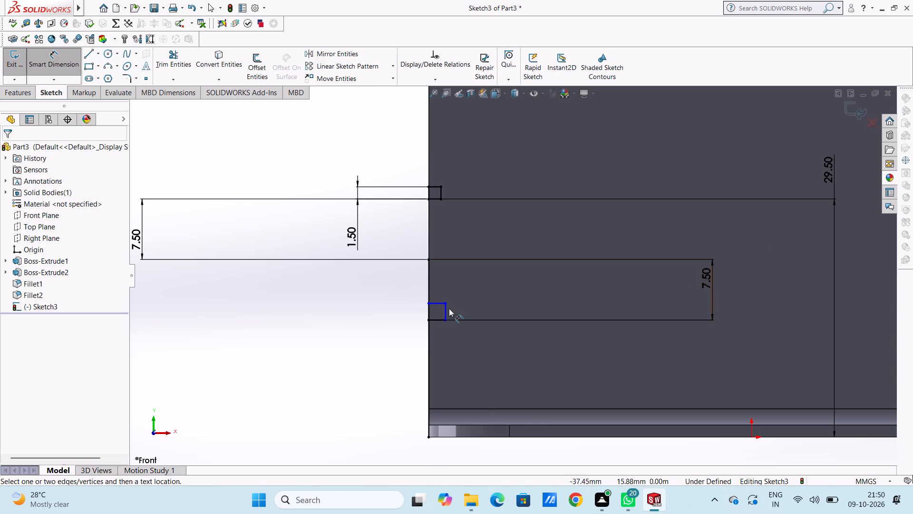
# Add a 1.5 mm height dimension to the inner side of the lower small square.
pyautogui.click(447, 310)
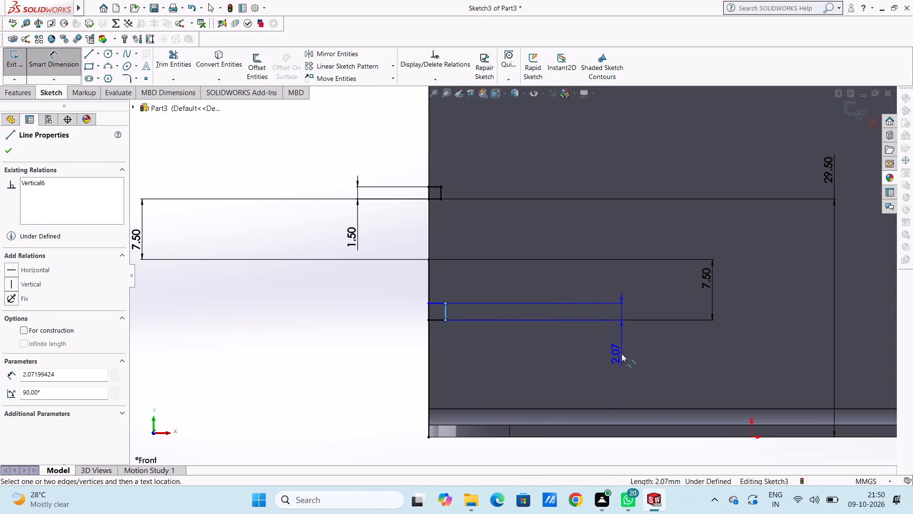
pyautogui.click(626, 361)
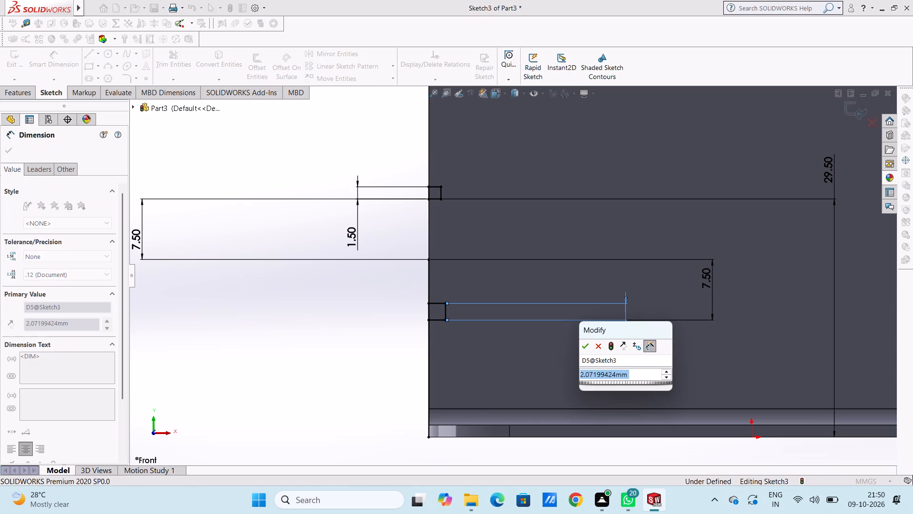
pyautogui.write('1.5')
pyautogui.press('Return')
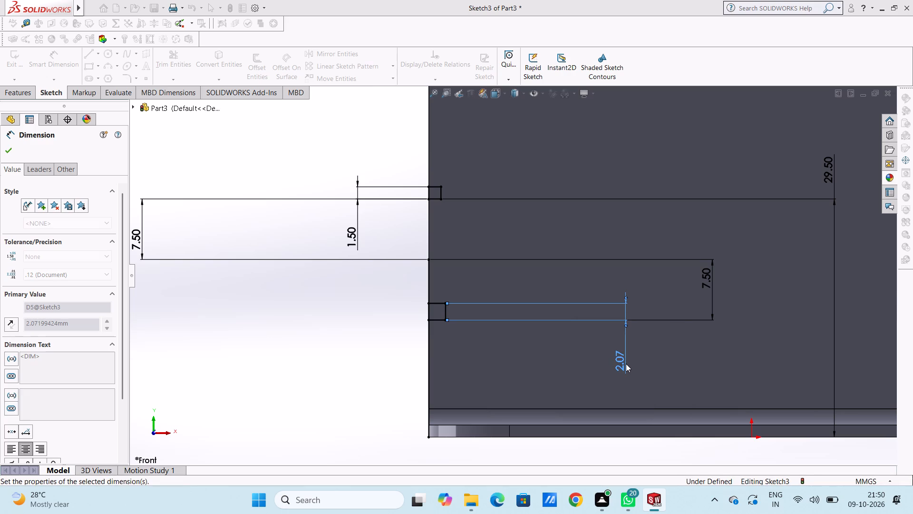
pyautogui.click(305, 369)
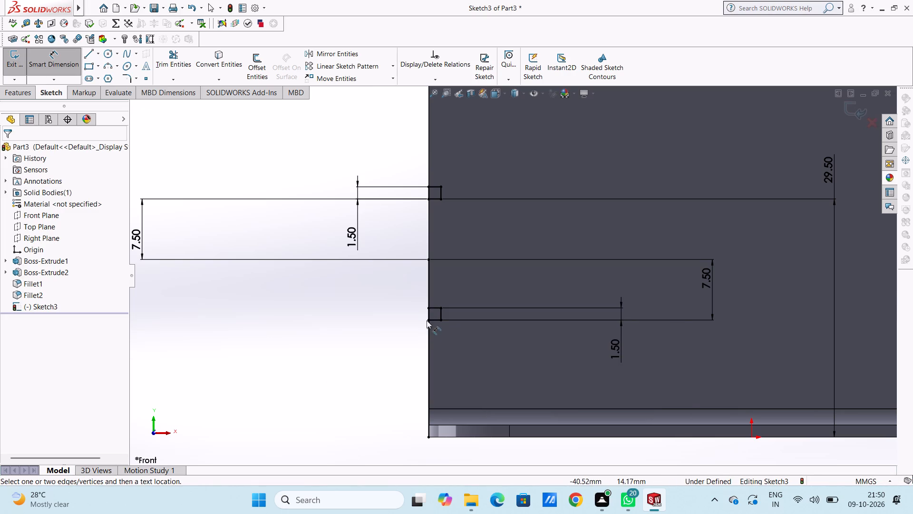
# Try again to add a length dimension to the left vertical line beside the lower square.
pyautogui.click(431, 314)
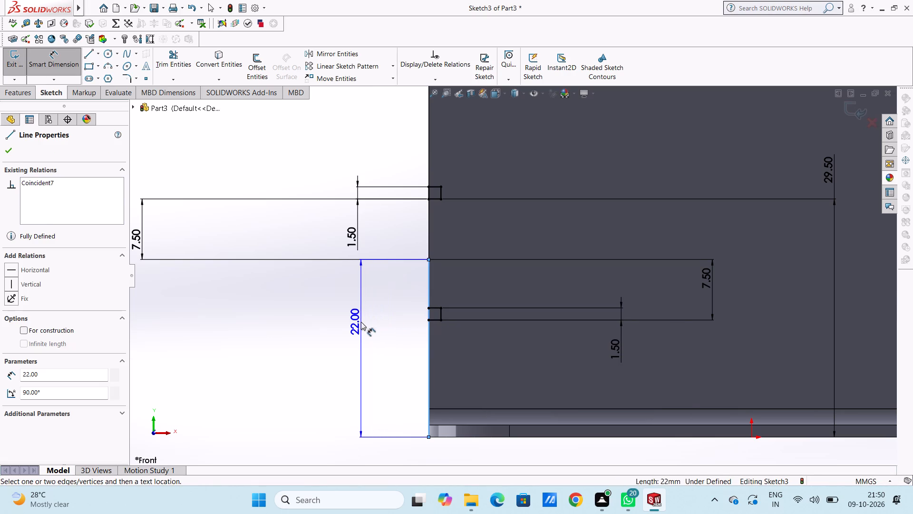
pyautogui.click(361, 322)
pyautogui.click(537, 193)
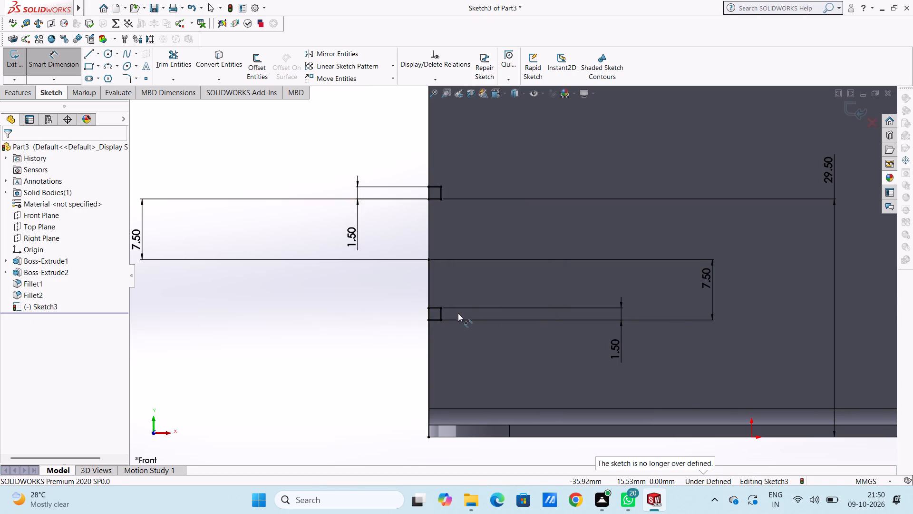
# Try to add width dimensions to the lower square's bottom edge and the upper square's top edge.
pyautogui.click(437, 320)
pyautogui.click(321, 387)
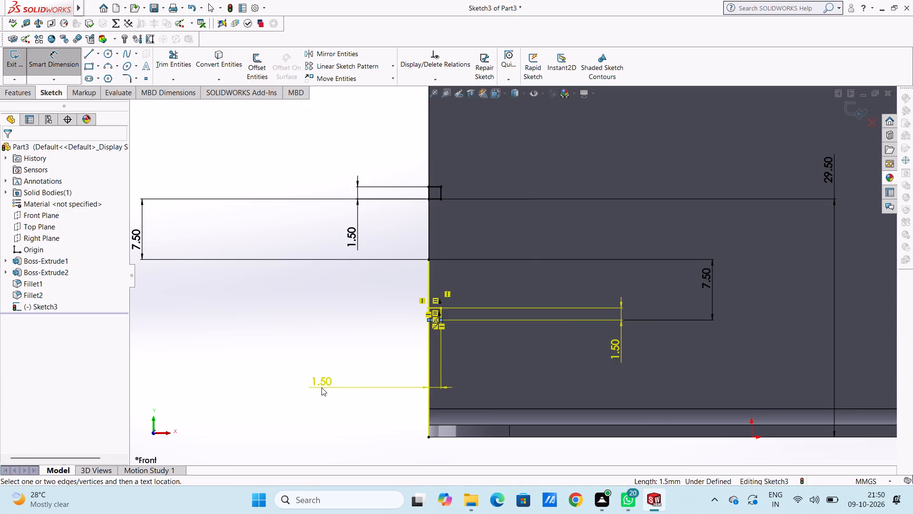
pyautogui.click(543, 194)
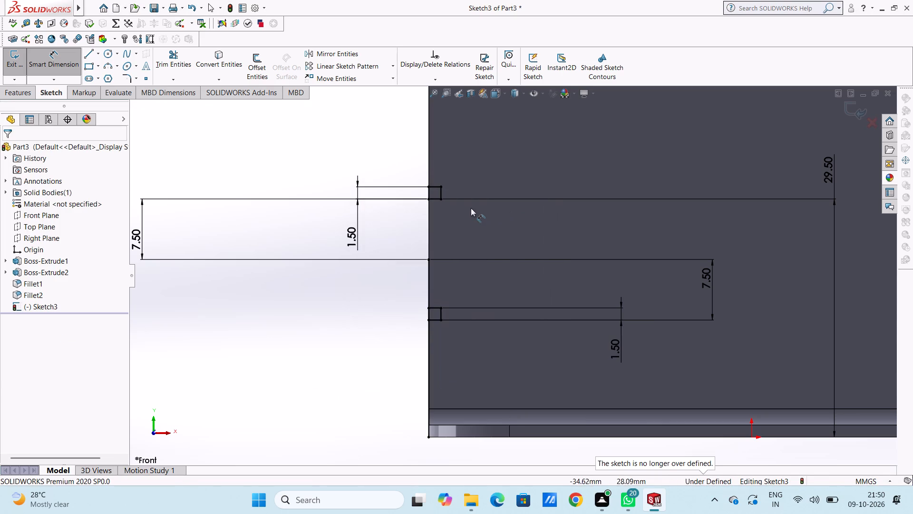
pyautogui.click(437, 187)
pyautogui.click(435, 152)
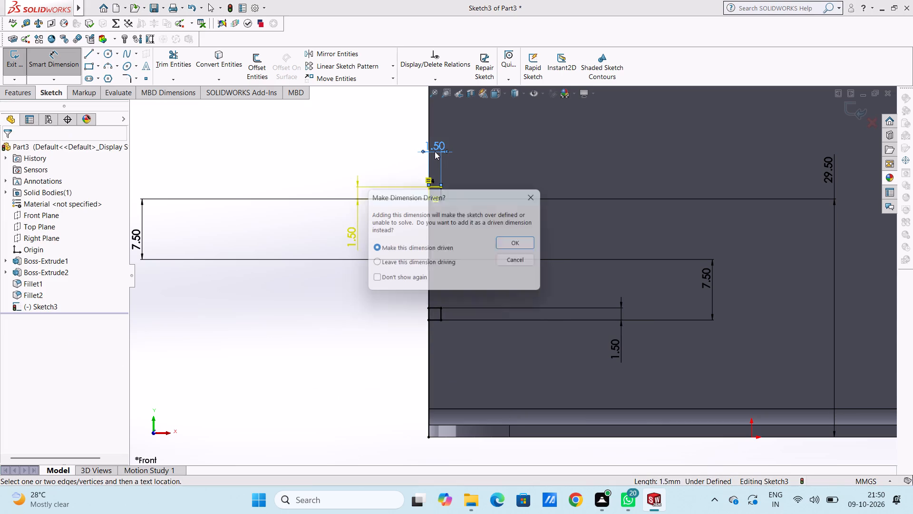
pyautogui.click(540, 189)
# Sketch a 1.5 mm by 1.5 mm rectangle on the upright's right edge, level with the upper left square.
pyautogui.scroll(5, 540, 189)
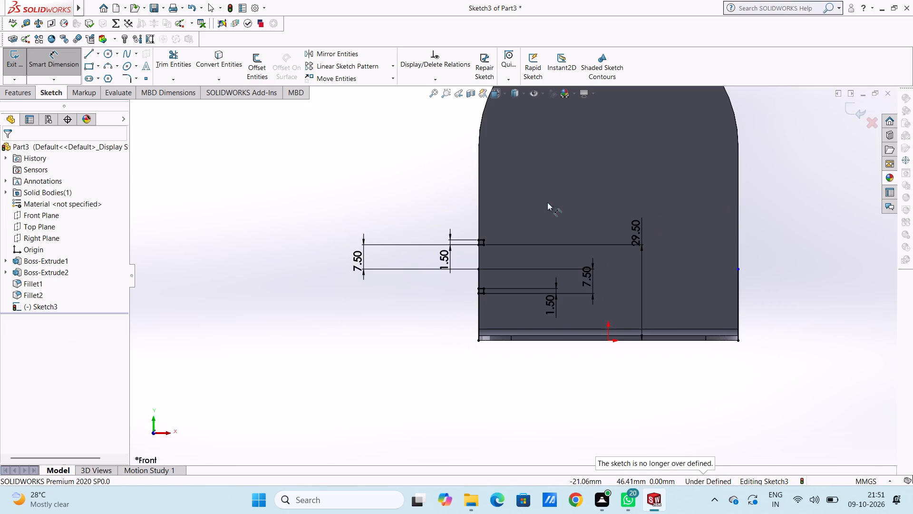
pyautogui.scroll(-1, 712, 243)
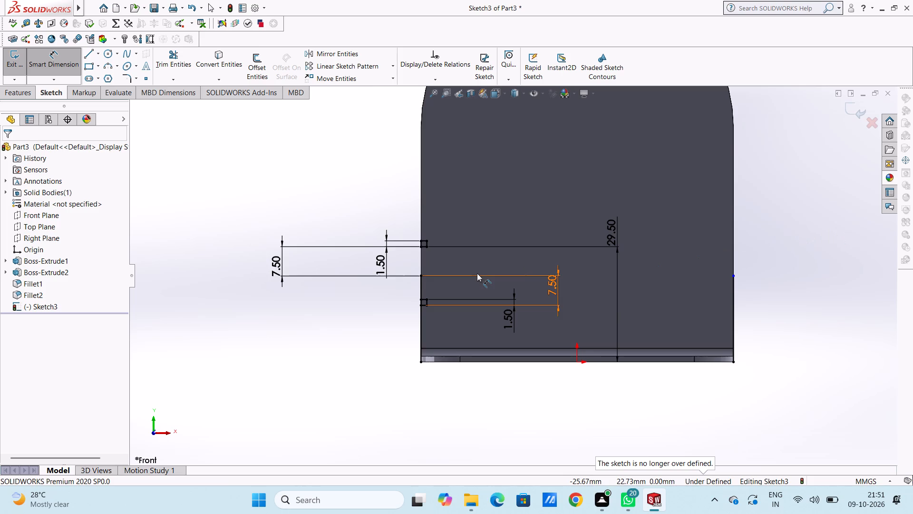
pyautogui.click(89, 69)
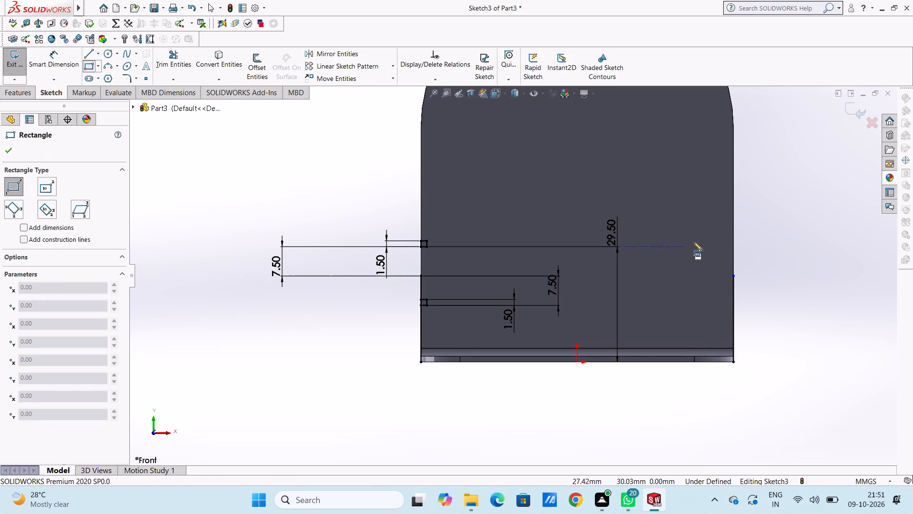
pyautogui.click(731, 245)
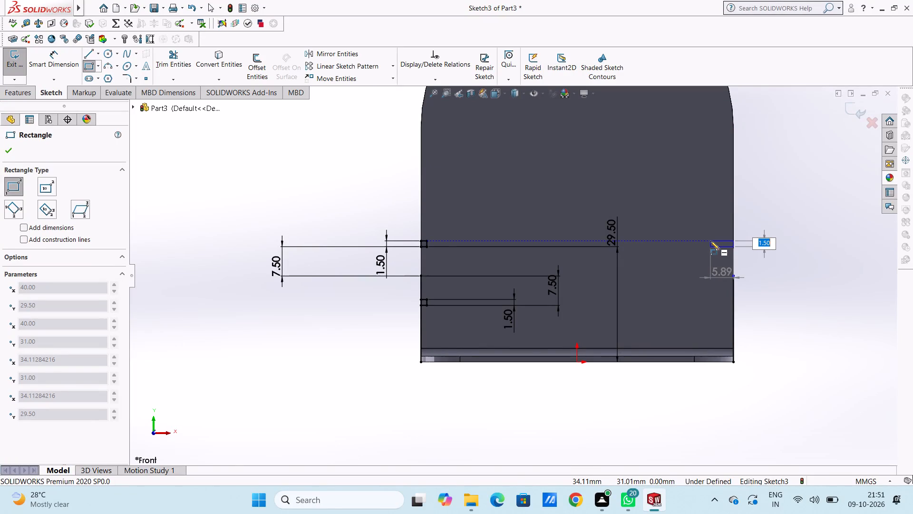
pyautogui.press('Return')
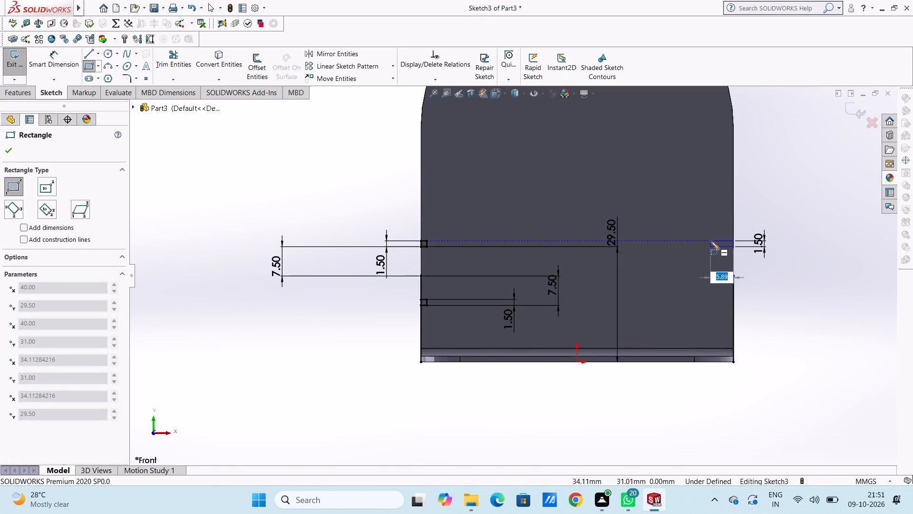
pyautogui.write('1.5')
pyautogui.press('Return')
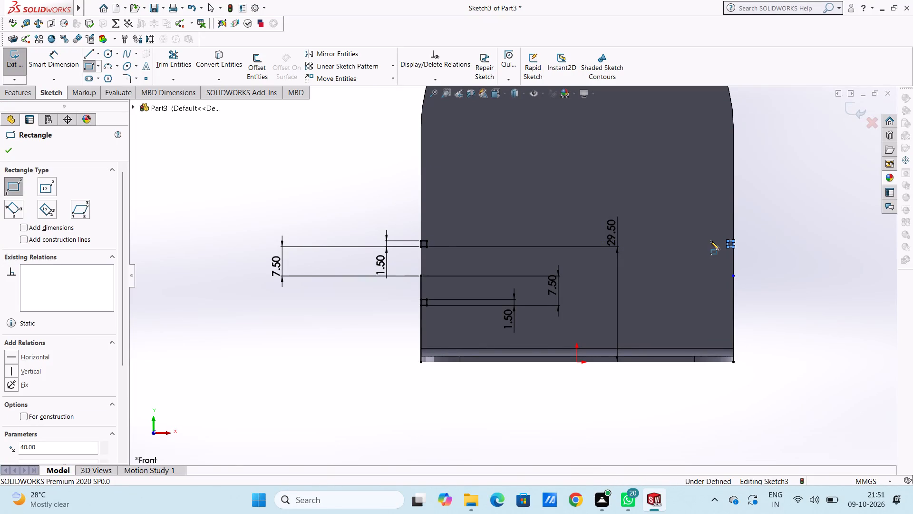
# Sketch another 1.5 mm by 1.5 mm rectangle on the right edge, level with the lower left square.
pyautogui.click(733, 301)
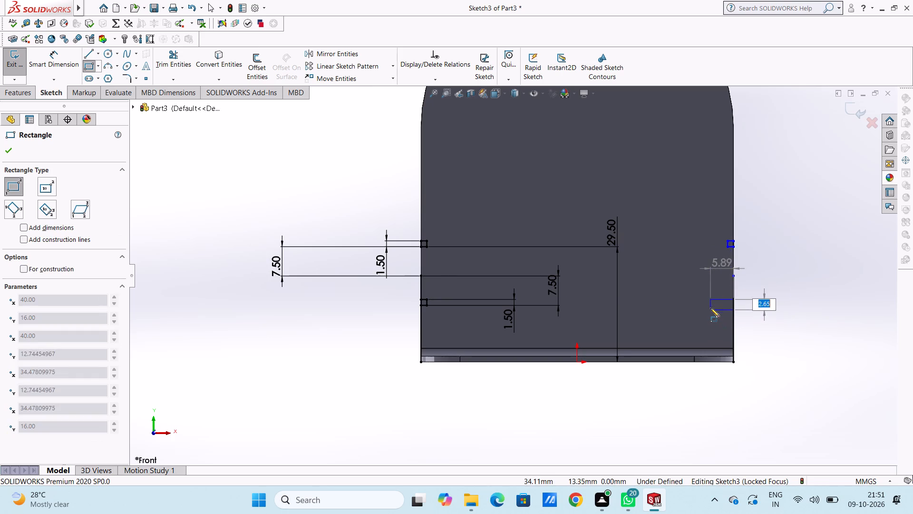
pyautogui.press('Return')
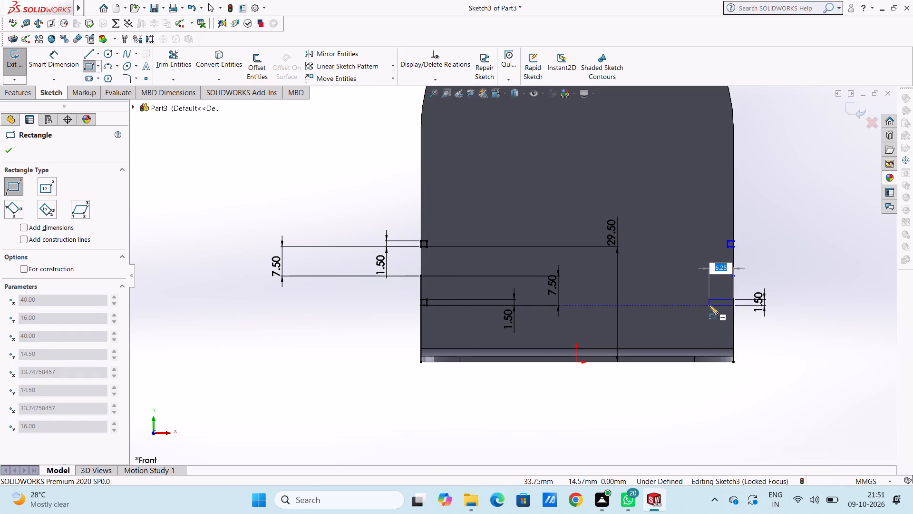
pyautogui.write('1.5')
pyautogui.press('Return')
pyautogui.click(5, 147)
# Dimension the height of the upper square on the upright's right edge at 1.5 mm.
pyautogui.click(53, 59)
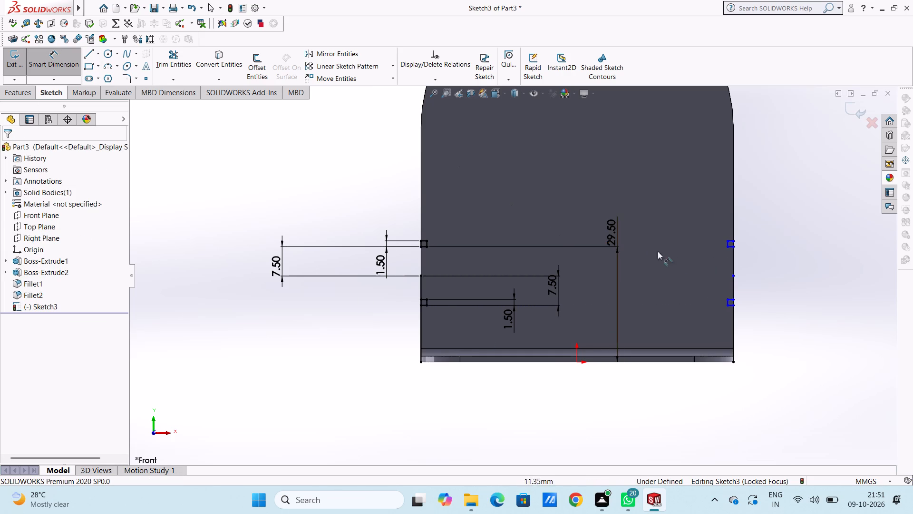
pyautogui.scroll(2, 706, 263)
pyautogui.scroll(-4, 671, 267)
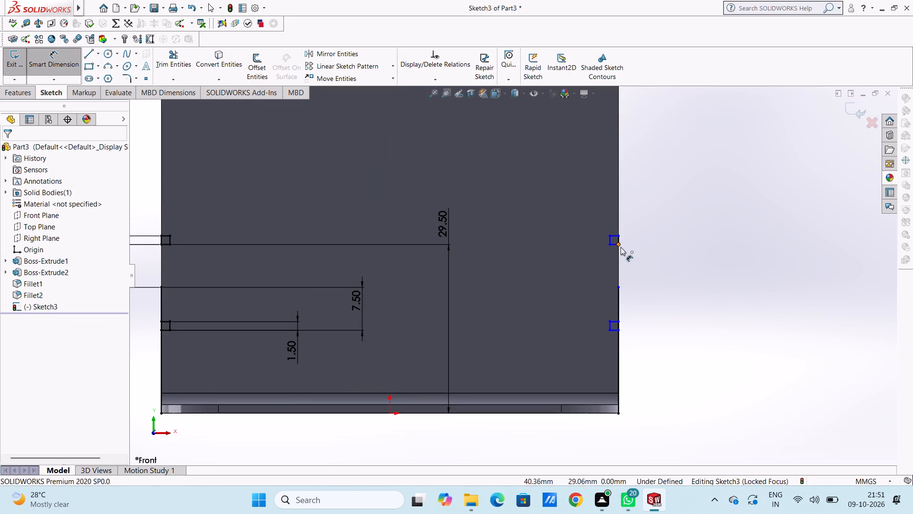
pyautogui.click(621, 241)
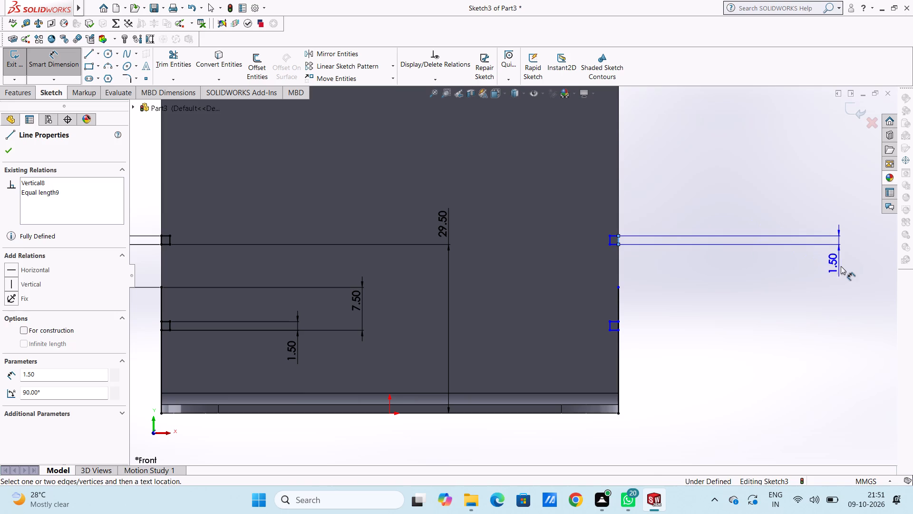
pyautogui.click(848, 285)
pyautogui.click(807, 270)
pyautogui.click(777, 270)
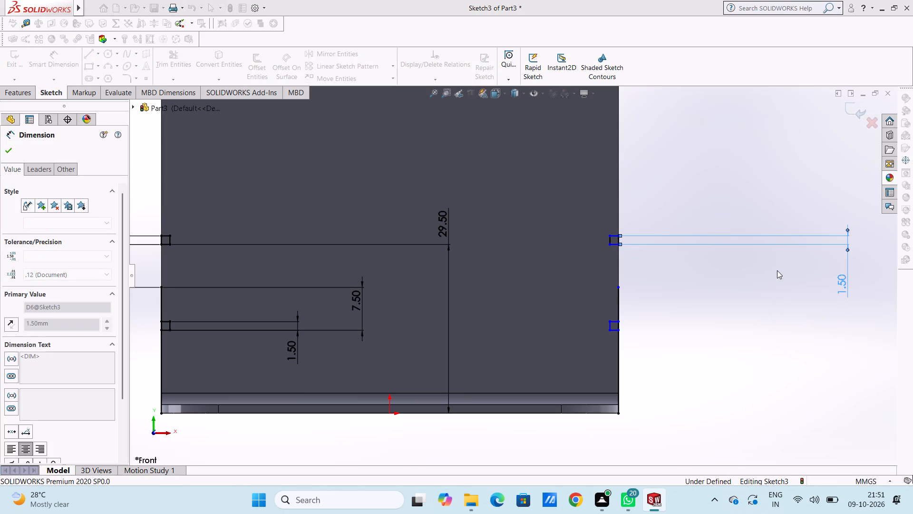
# Dimension the vertical sketch line along the upright's right edge at 22 mm.
pyautogui.click(619, 298)
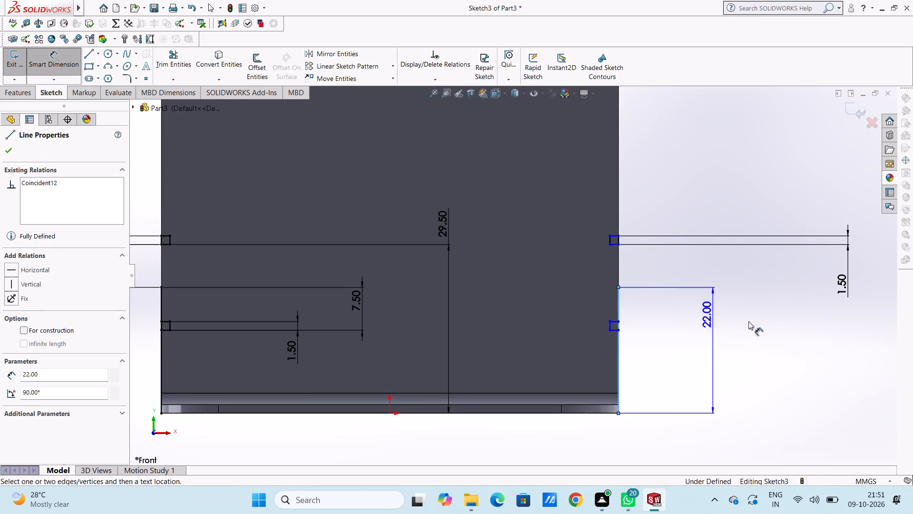
pyautogui.click(809, 334)
pyautogui.click(766, 323)
pyautogui.click(721, 341)
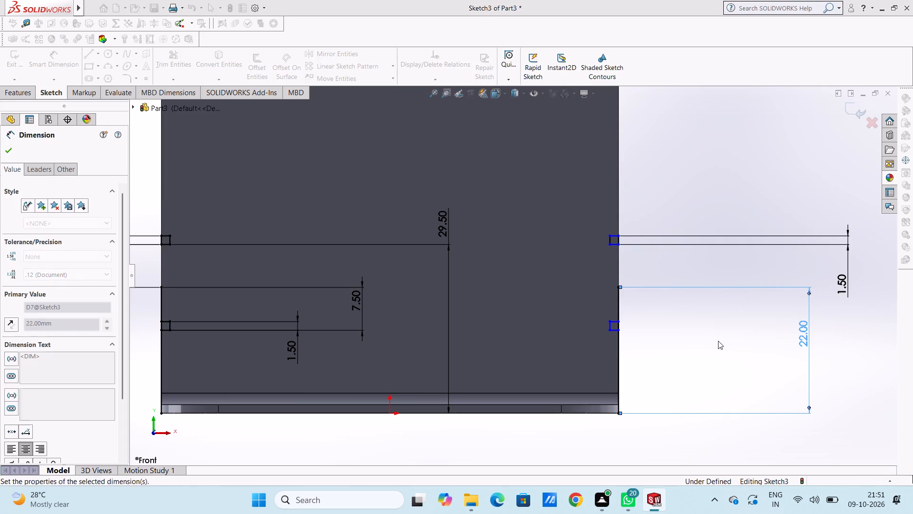
# Add a 7.5 mm vertical dimension from the upper right square's bottom corner to the right vertical line's top endpoint.
pyautogui.click(612, 245)
pyautogui.click(618, 288)
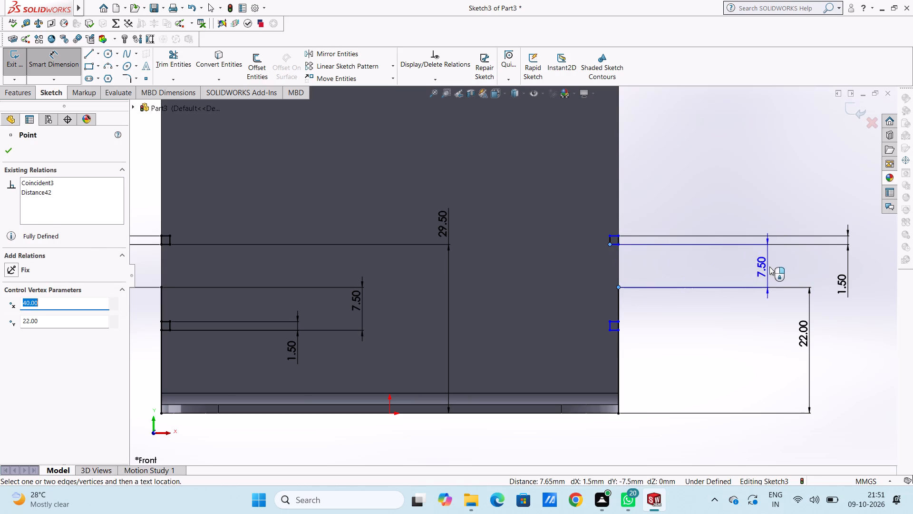
pyautogui.click(787, 266)
pyautogui.click(742, 250)
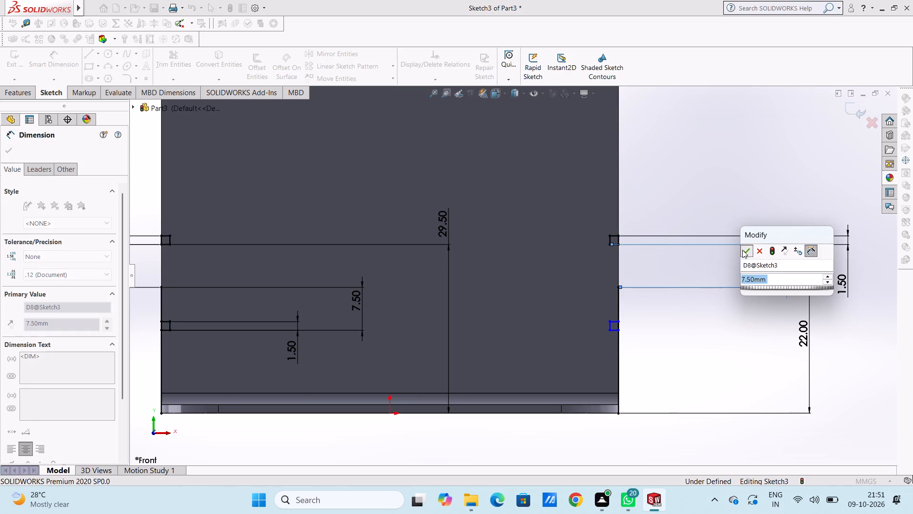
pyautogui.click(704, 263)
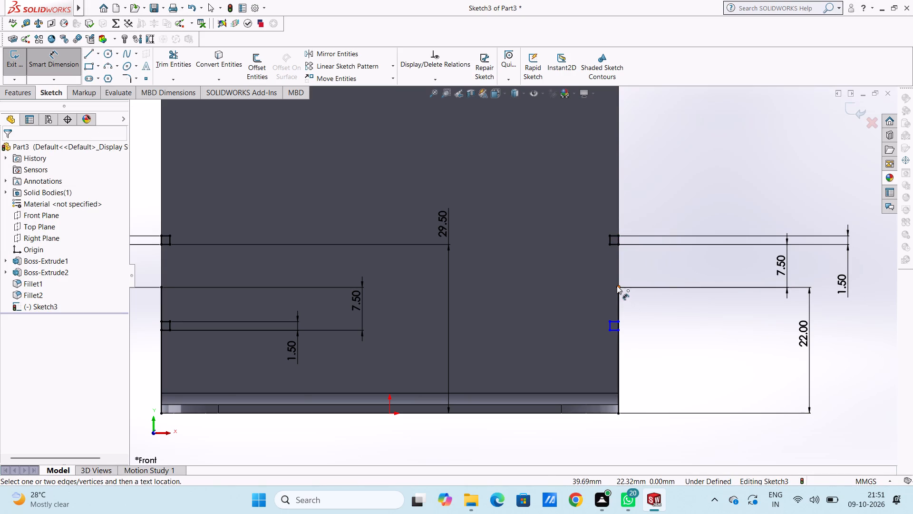
# Set the vertical distance from the right vertical line's top endpoint to the lower right square's top corner to 7.5 mm.
pyautogui.click(617, 286)
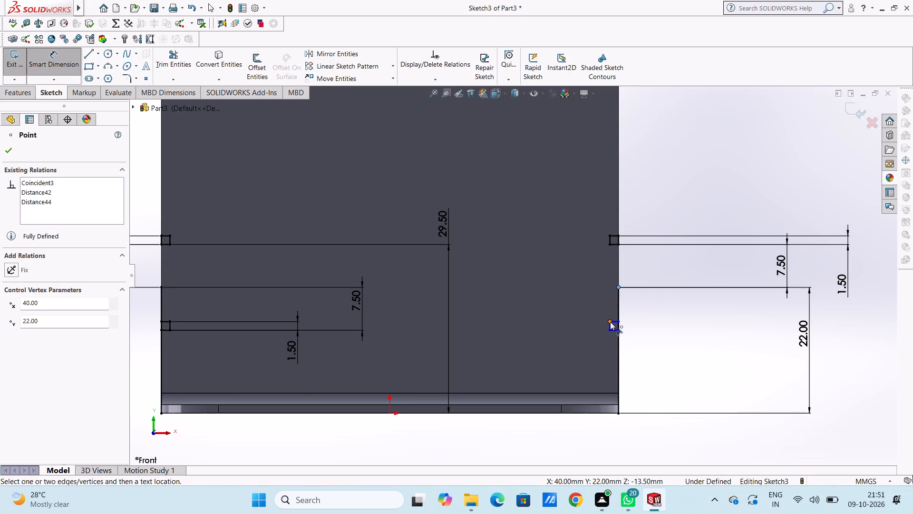
pyautogui.click(610, 322)
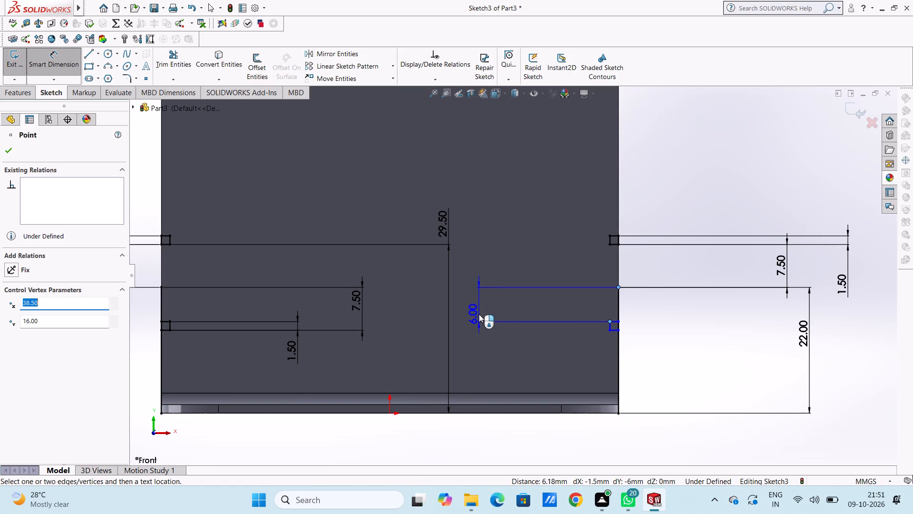
pyautogui.click(479, 314)
pyautogui.press('4')
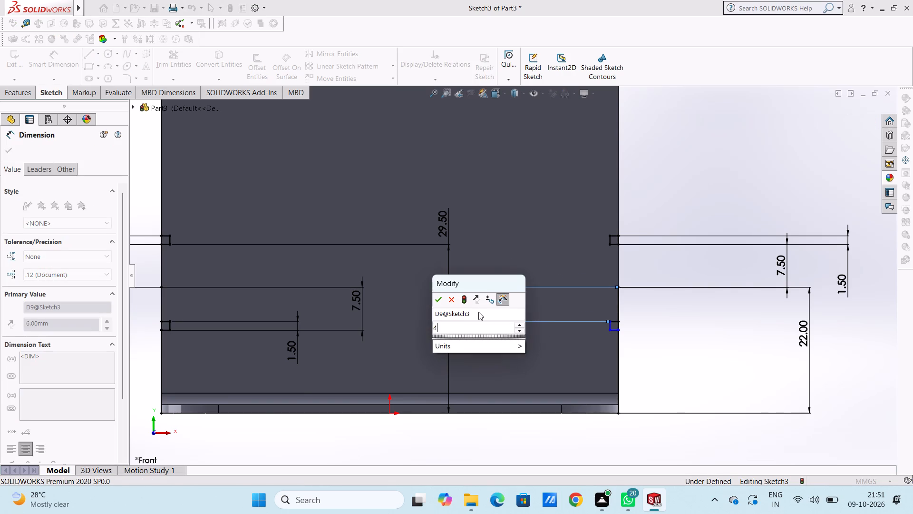
pyautogui.press('BackSpace')
pyautogui.write('7.5')
pyautogui.press('Return')
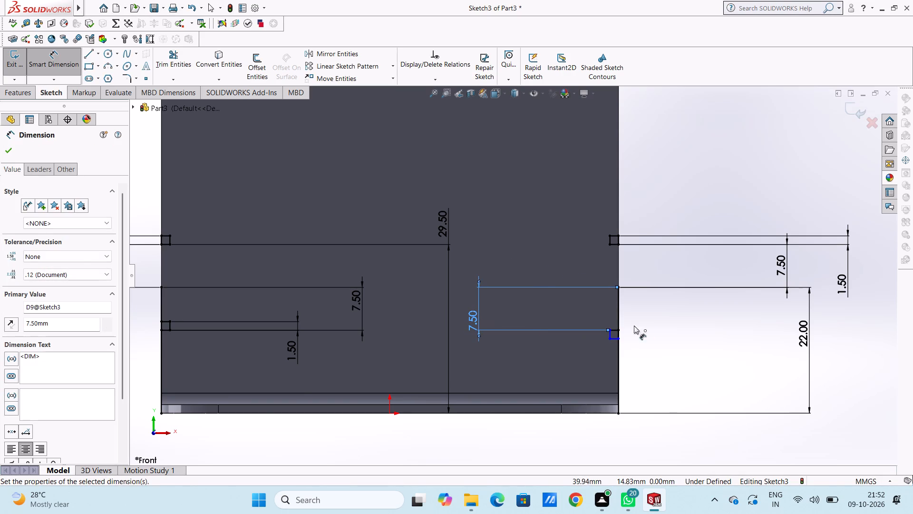
pyautogui.click(701, 312)
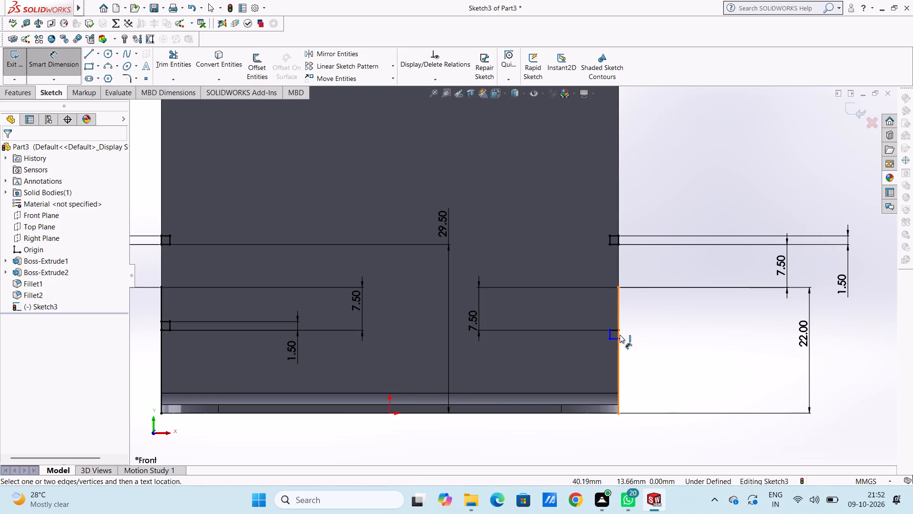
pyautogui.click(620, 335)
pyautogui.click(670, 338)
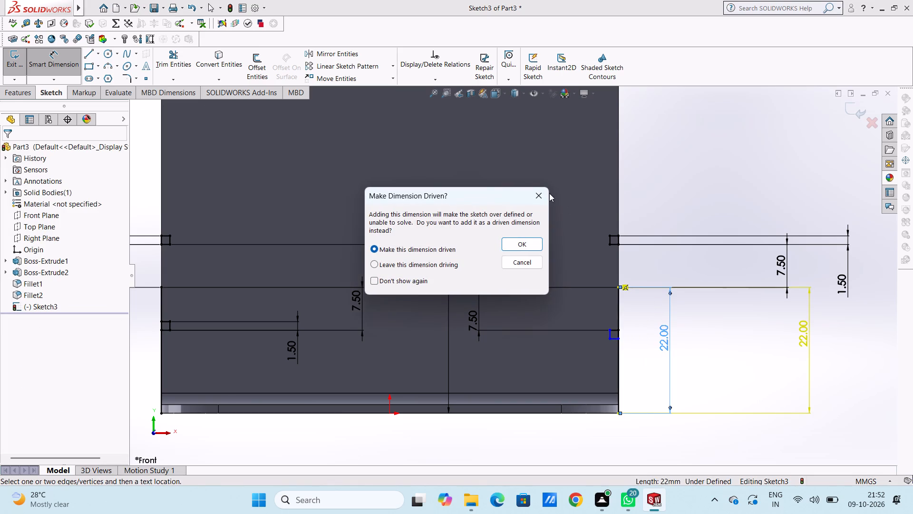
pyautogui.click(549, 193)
# Dimension the inner vertical edge of the lower right square at 1.5 mm.
pyautogui.moveTo(608, 335); pyautogui.dragTo(602, 335)
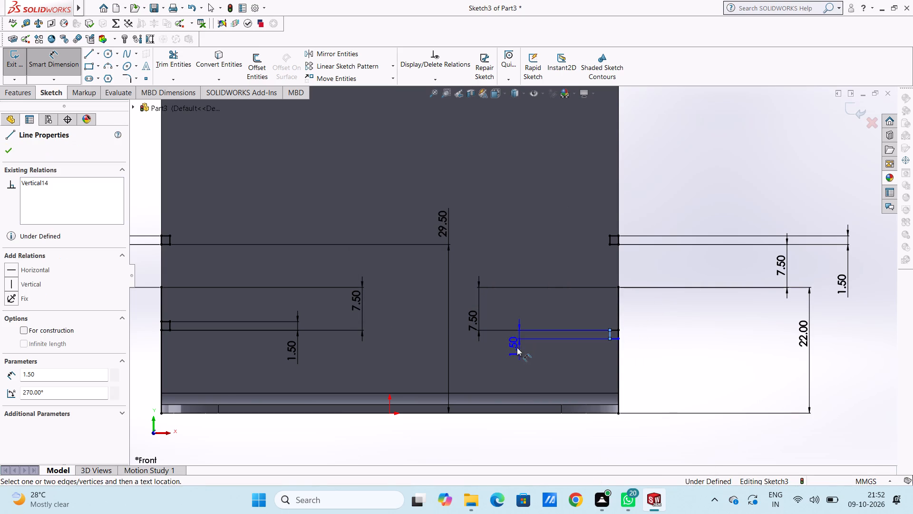
pyautogui.click(506, 372)
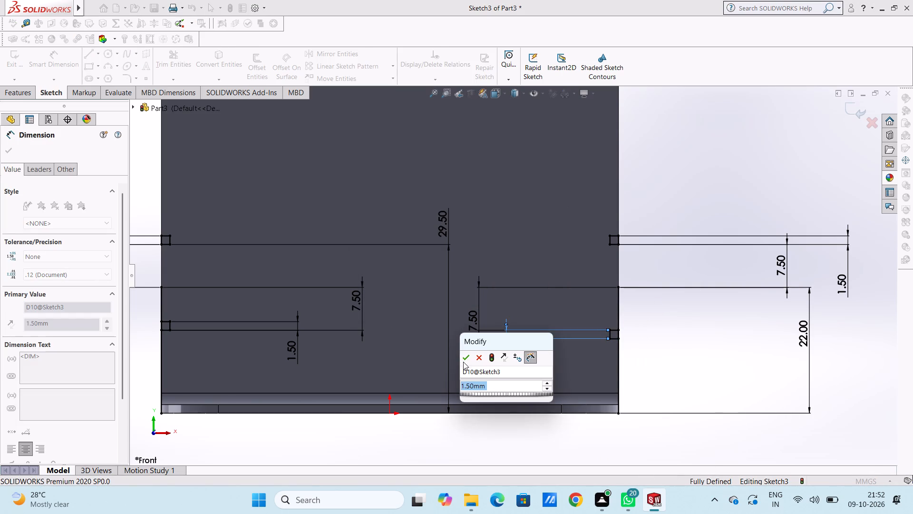
pyautogui.click(463, 357)
pyautogui.click(662, 342)
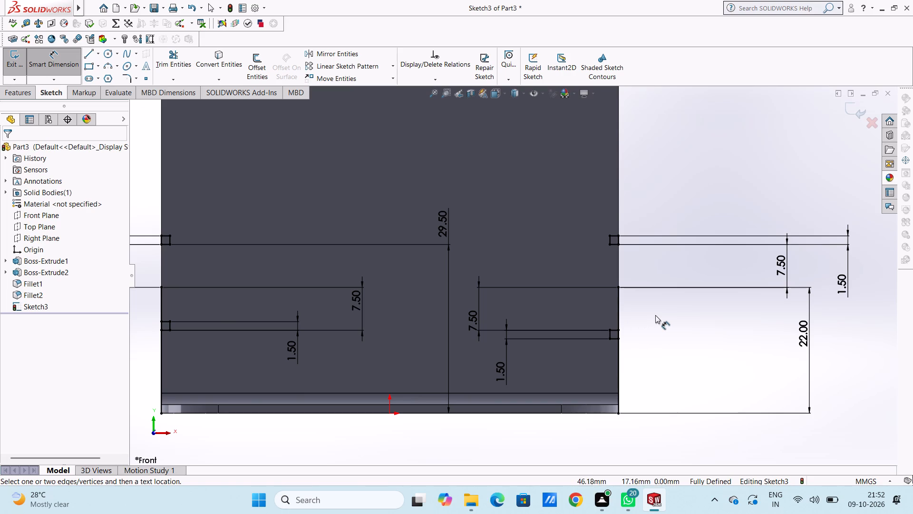
# Cut-extrude the four small square regions on the upright's left and right edges with a blind depth of 2 mm.
pyautogui.scroll(2, 661, 316)
pyautogui.moveTo(640, 300); pyautogui.dragTo(664, 320, button='middle')
pyautogui.scroll(-4, 387, 335)
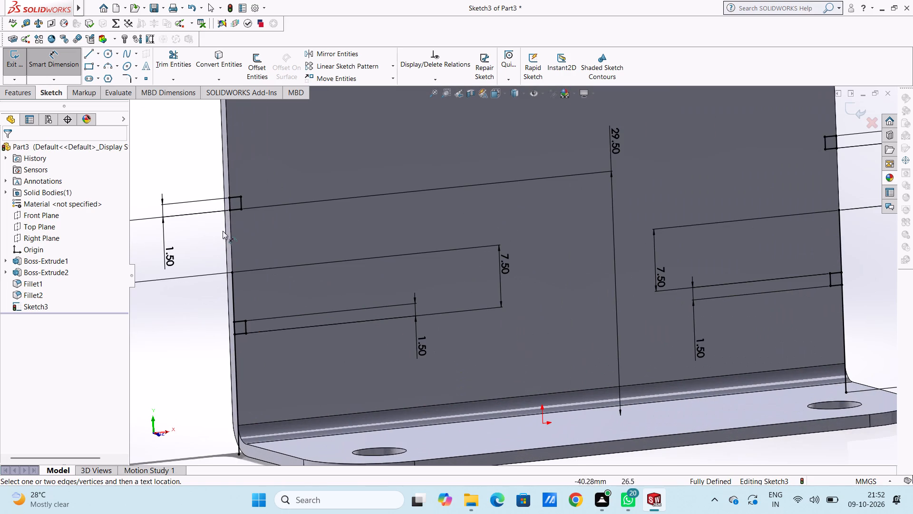
pyautogui.click(49, 60)
pyautogui.click(20, 94)
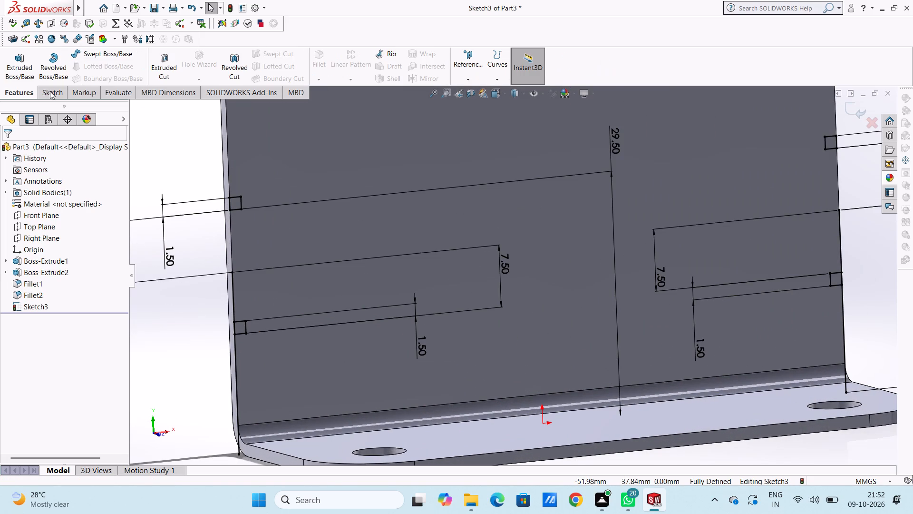
pyautogui.click(165, 69)
pyautogui.scroll(-2, 268, 211)
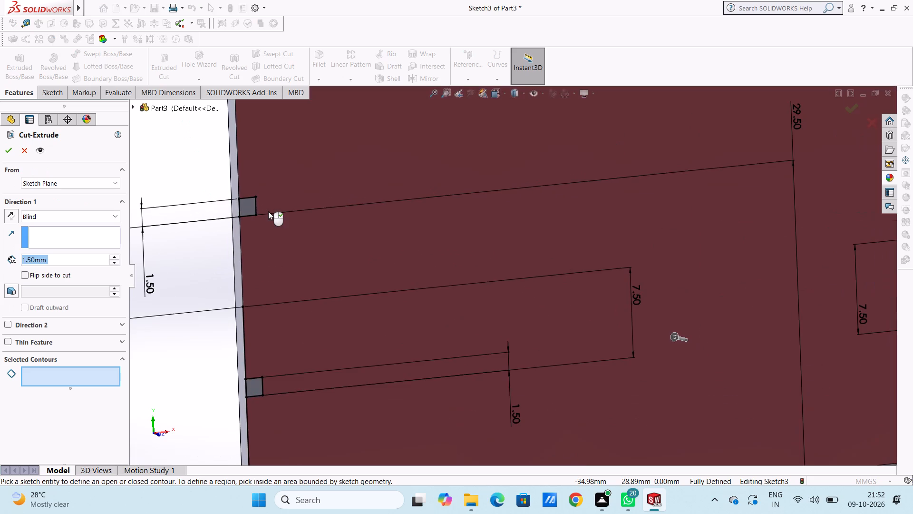
pyautogui.click(249, 205)
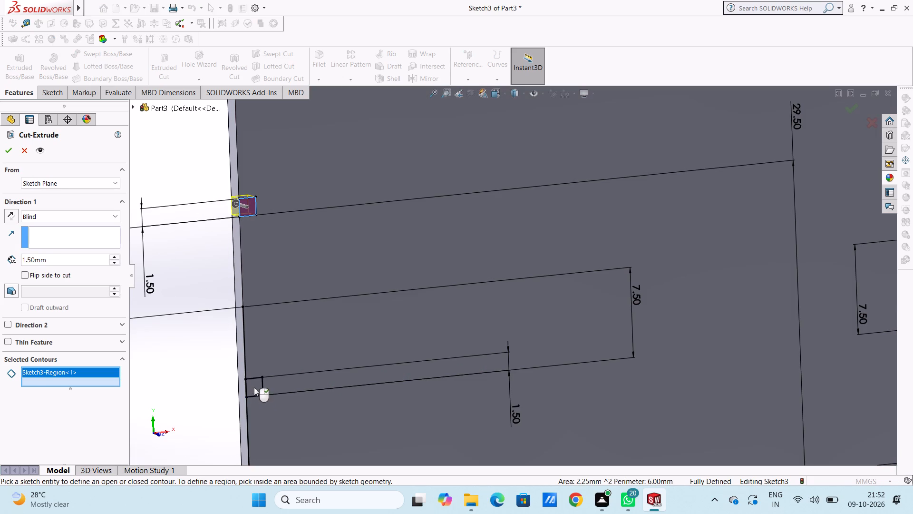
pyautogui.click(254, 387)
pyautogui.scroll(4, 509, 319)
pyautogui.scroll(2, 655, 280)
pyautogui.scroll(-3, 696, 229)
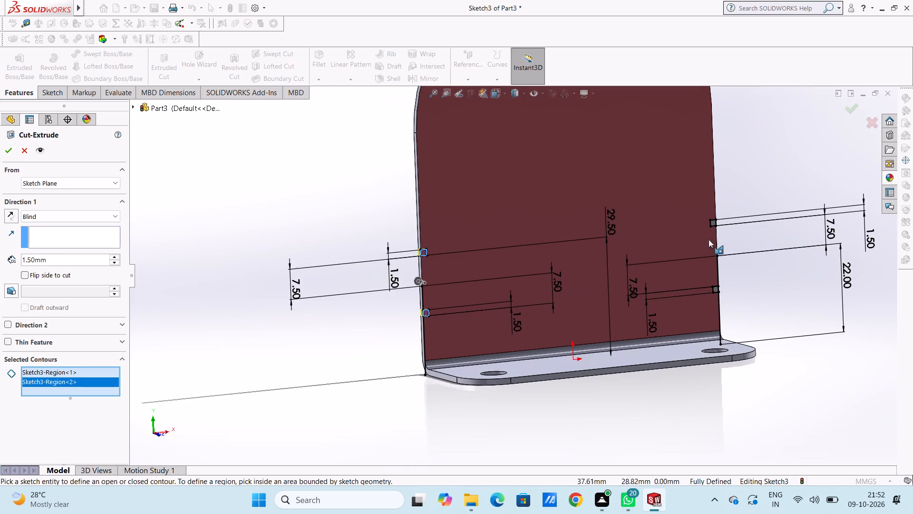
pyautogui.scroll(-2, 709, 239)
pyautogui.click(658, 219)
pyautogui.scroll(4, 642, 266)
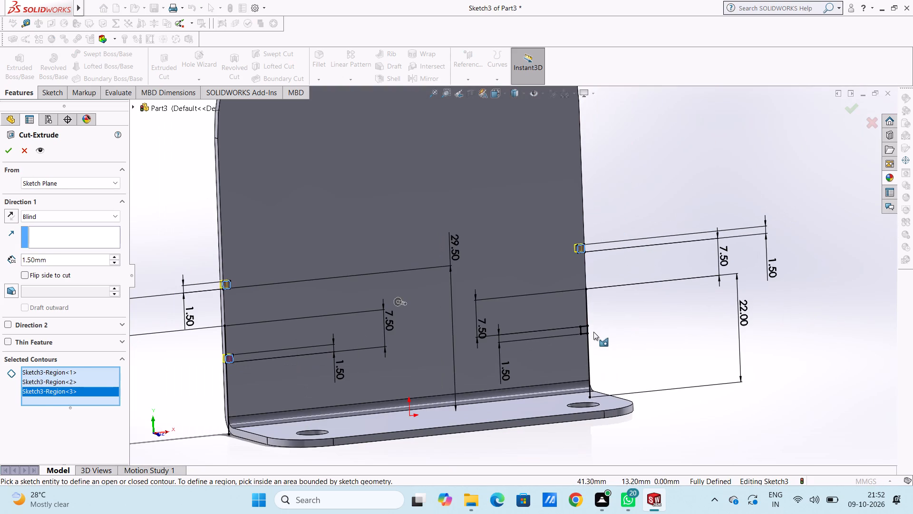
pyautogui.click(584, 328)
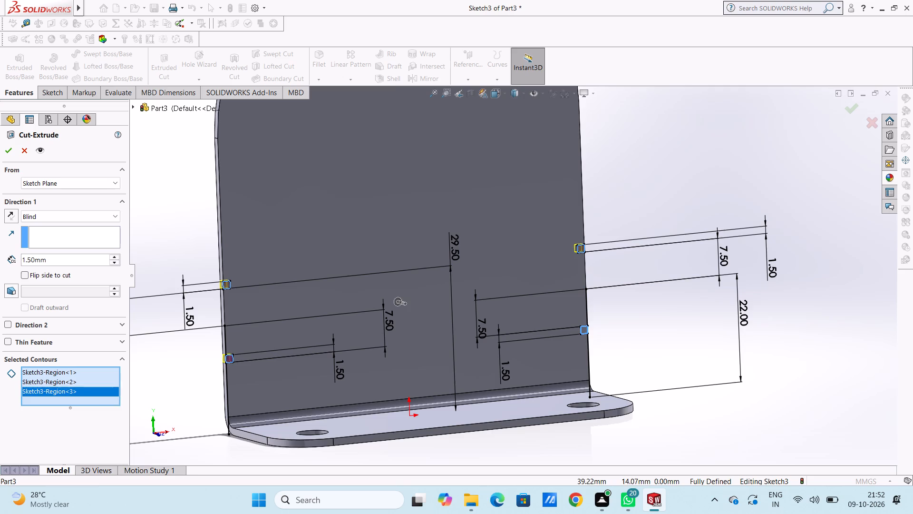
pyautogui.scroll(5, 686, 319)
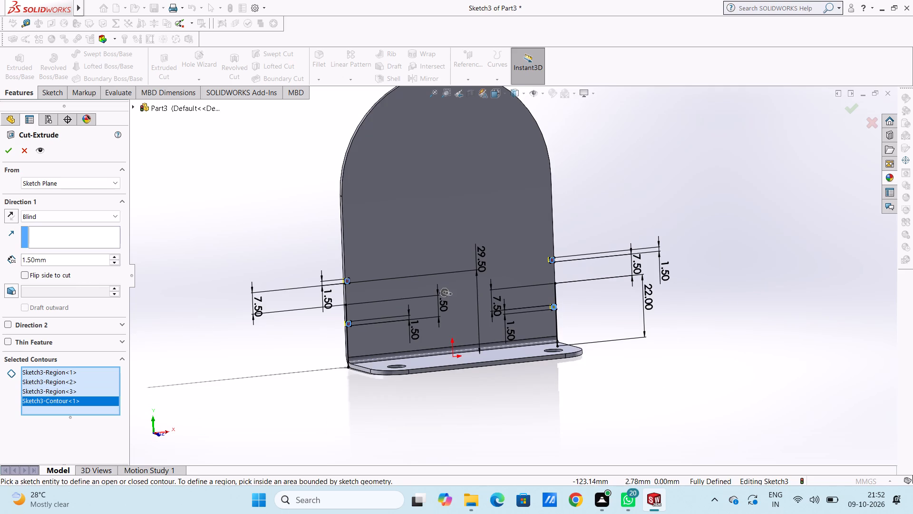
pyautogui.doubleClick(83, 260)
pyautogui.press('2')
pyautogui.press('Return')
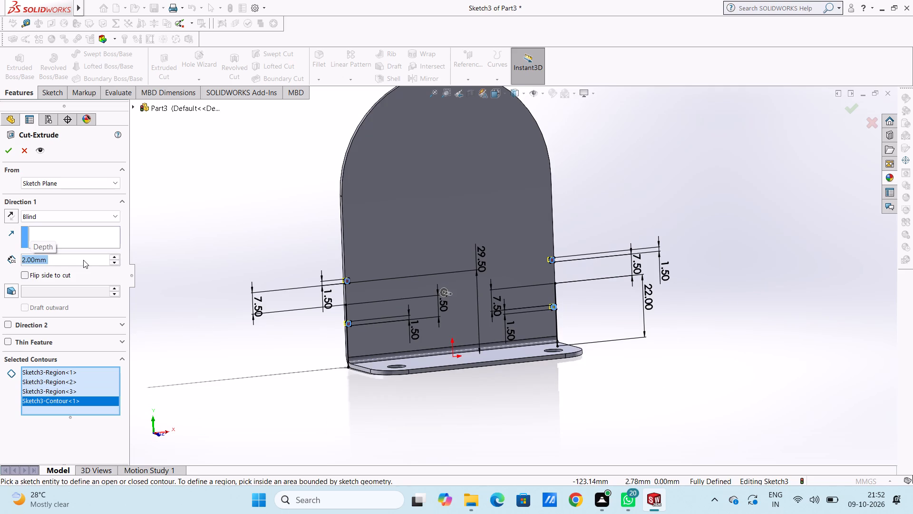
pyautogui.click(8, 152)
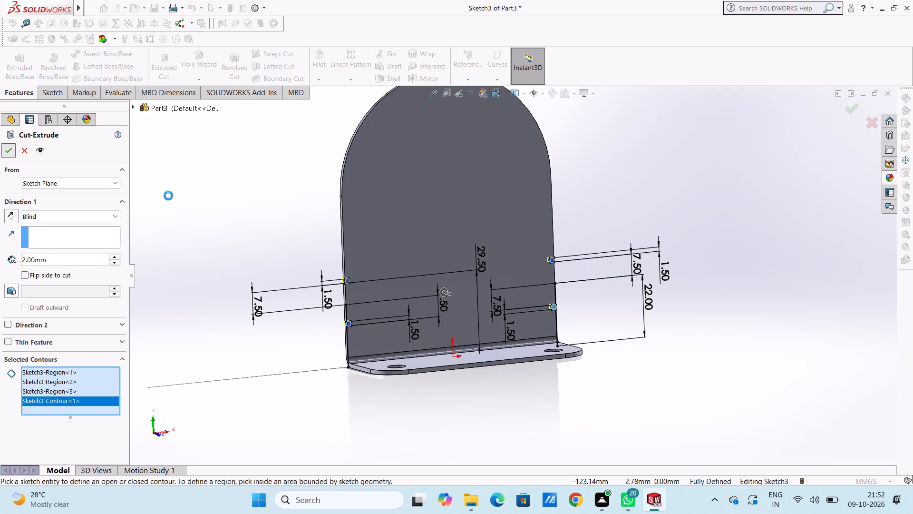
pyautogui.click(202, 209)
# Examine the notches along both edges of the upright from several angles.
pyautogui.moveTo(229, 283); pyautogui.dragTo(246, 278, button='middle')
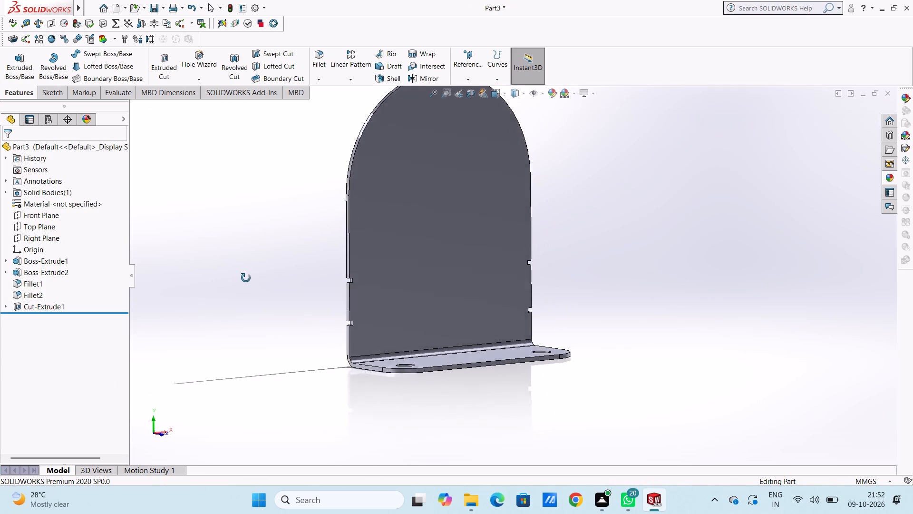
pyautogui.moveTo(246, 278); pyautogui.dragTo(209, 268, button='middle')
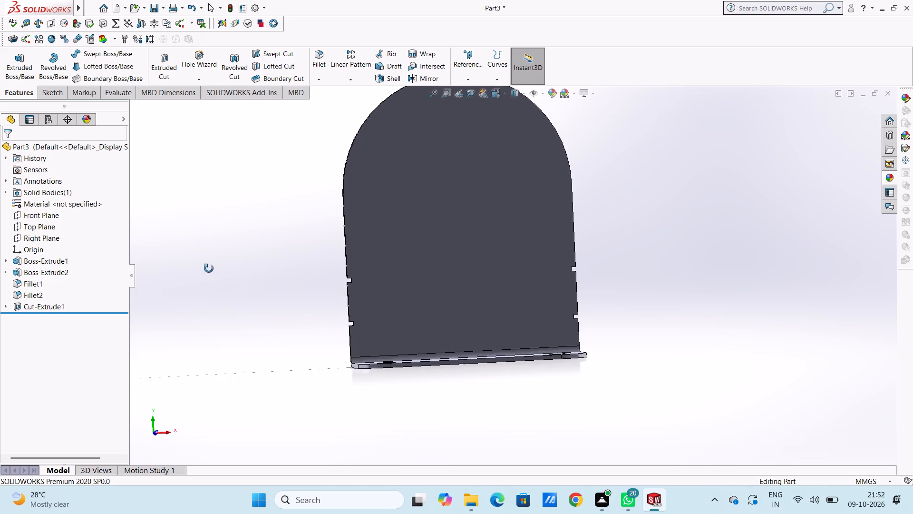
pyautogui.moveTo(209, 268); pyautogui.dragTo(206, 277, button='middle')
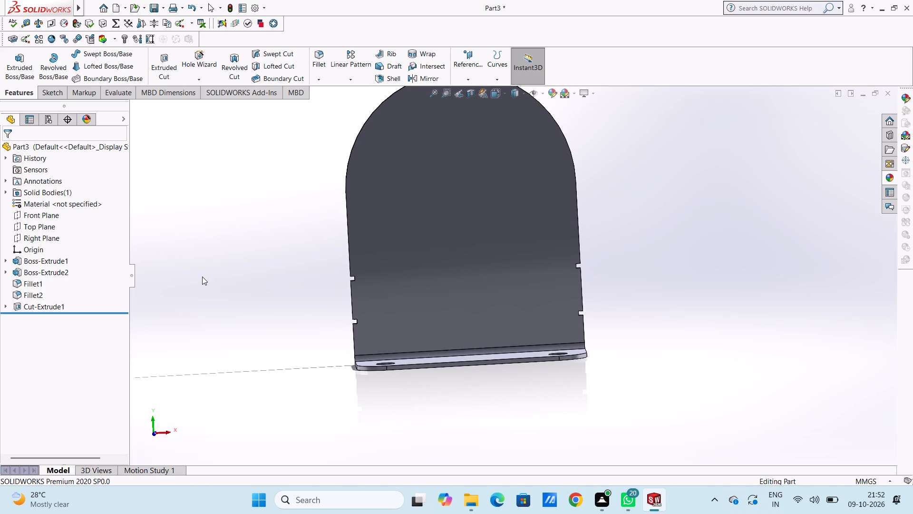
pyautogui.scroll(4, 202, 277)
pyautogui.moveTo(274, 294); pyautogui.dragTo(273, 302, button='middle')
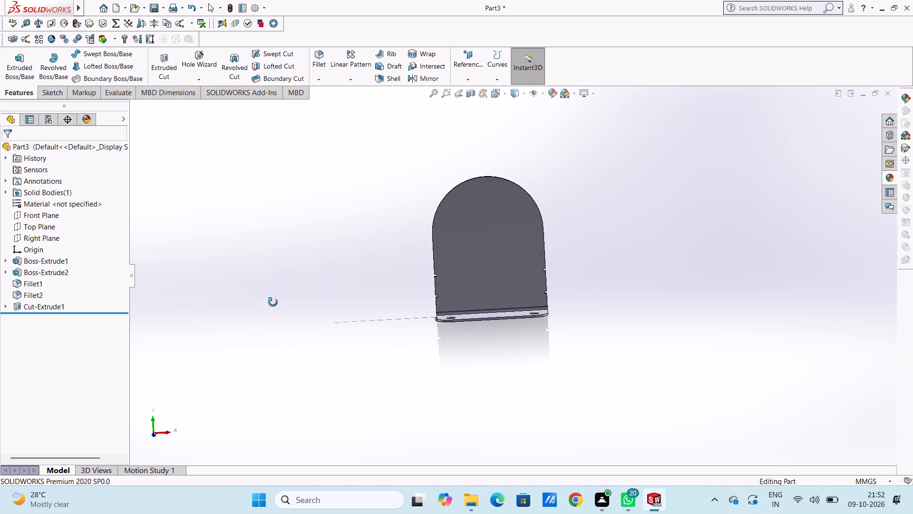
pyautogui.moveTo(273, 302); pyautogui.dragTo(273, 303, button='middle')
pyautogui.moveTo(273, 303); pyautogui.dragTo(274, 303, button='middle')
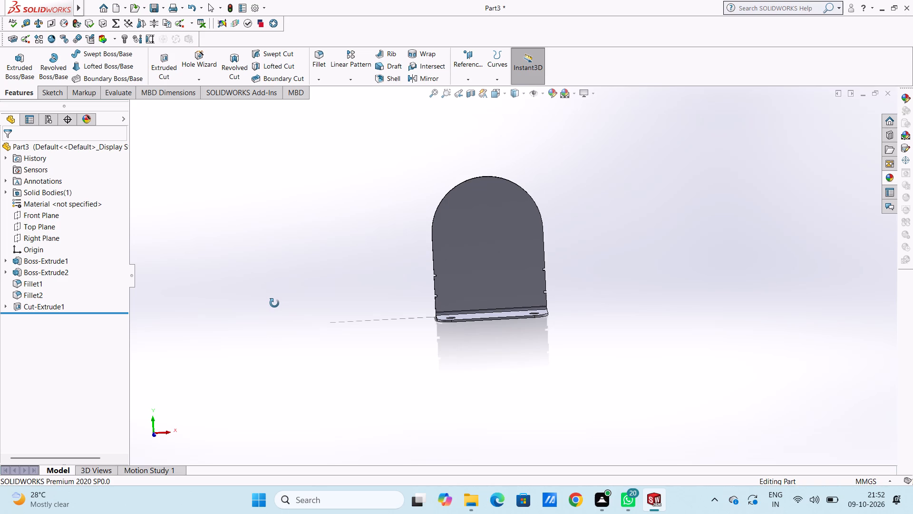
pyautogui.moveTo(274, 303); pyautogui.dragTo(288, 306, button='middle')
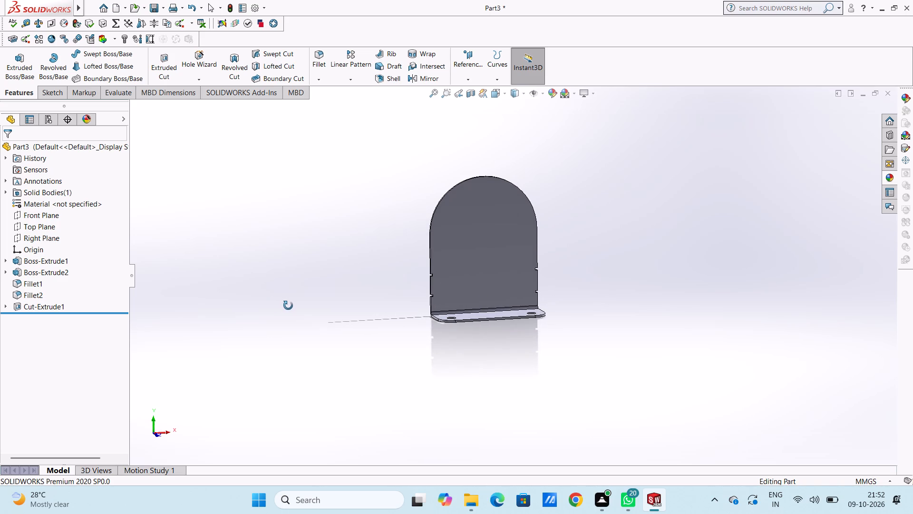
# Examine the notched bracket from several angles and in the front view.
pyautogui.moveTo(288, 306); pyautogui.dragTo(290, 306, button='middle')
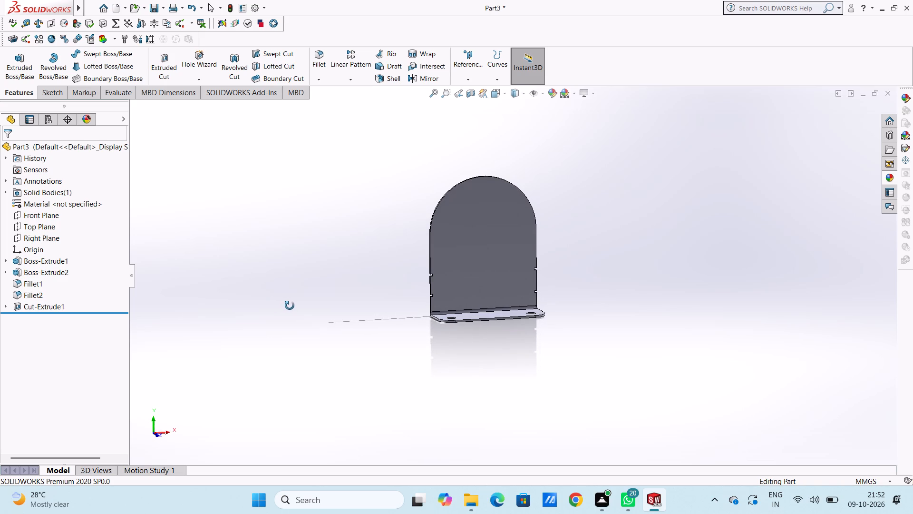
pyautogui.moveTo(290, 306); pyautogui.dragTo(291, 306, button='middle')
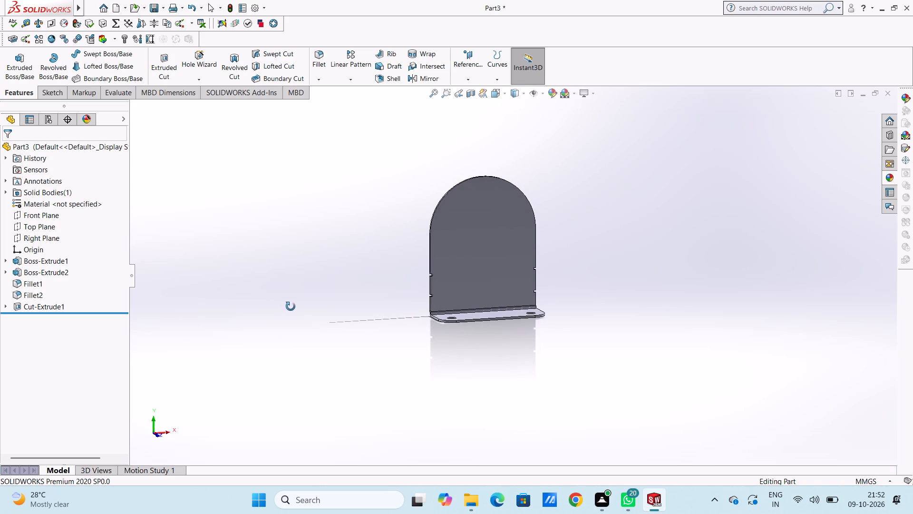
pyautogui.moveTo(291, 306); pyautogui.dragTo(437, 379, button='middle')
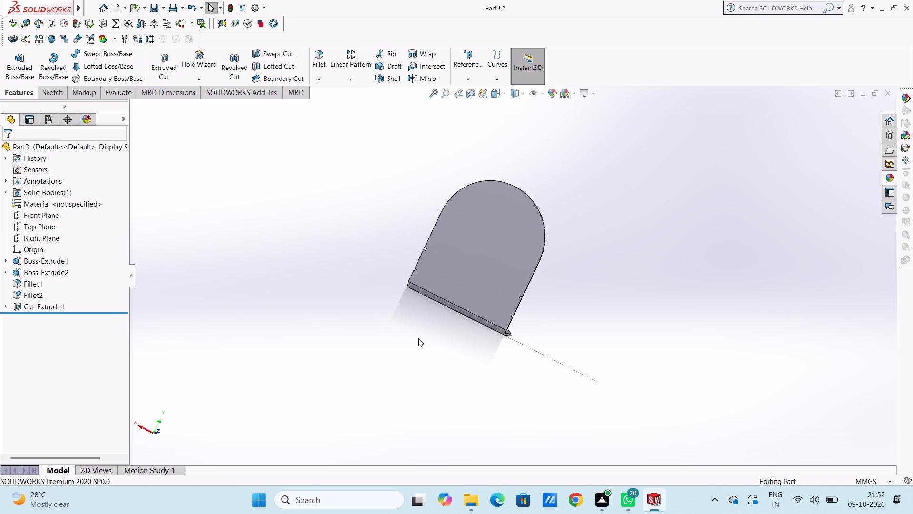
pyautogui.moveTo(389, 288); pyautogui.dragTo(333, 300, button='middle')
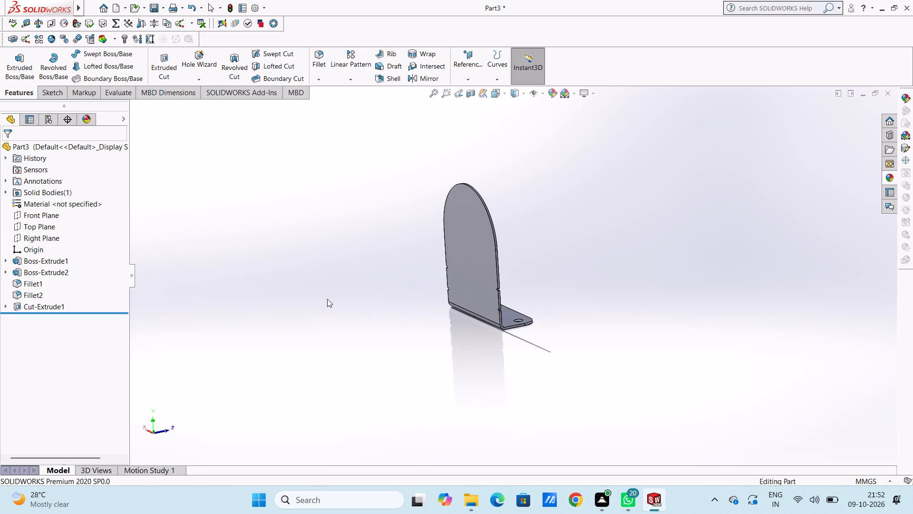
pyautogui.hotkey('ctrl', '1')
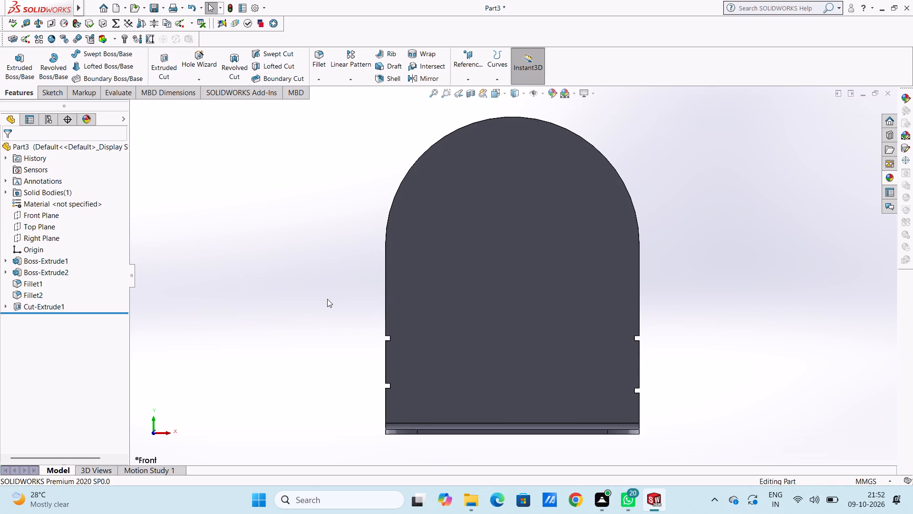
# Start a sketch on the upright's narrow side face between the two notches and draw a 7.5 mm radius circle above the base.
pyautogui.hotkey('ctrl', '4')
pyautogui.hotkey('ctrl', '3')
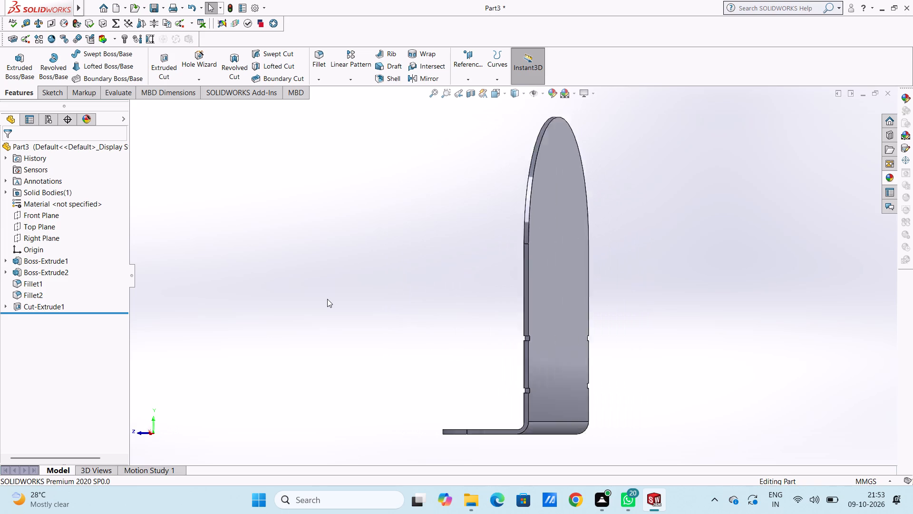
pyautogui.scroll(-1, 545, 326)
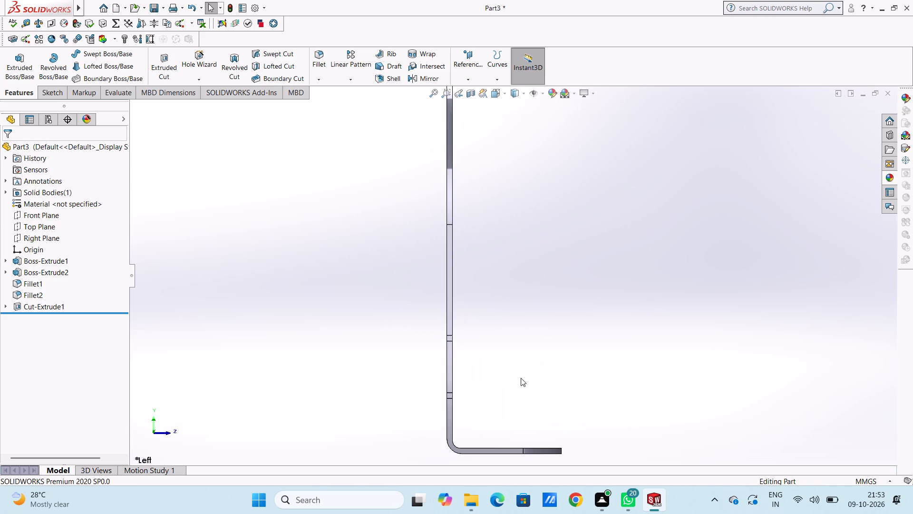
pyautogui.scroll(-2, 517, 379)
pyautogui.click(422, 351)
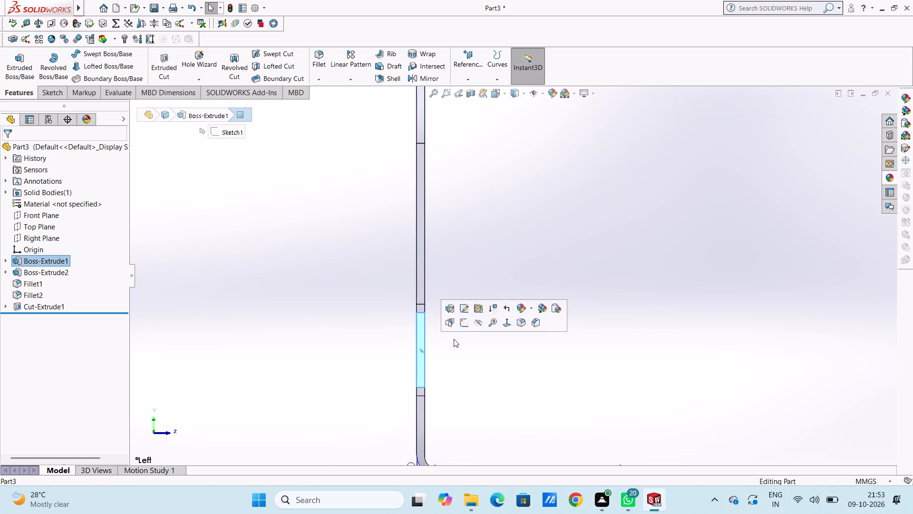
pyautogui.click(463, 322)
pyautogui.click(465, 337)
pyautogui.scroll(6, 464, 341)
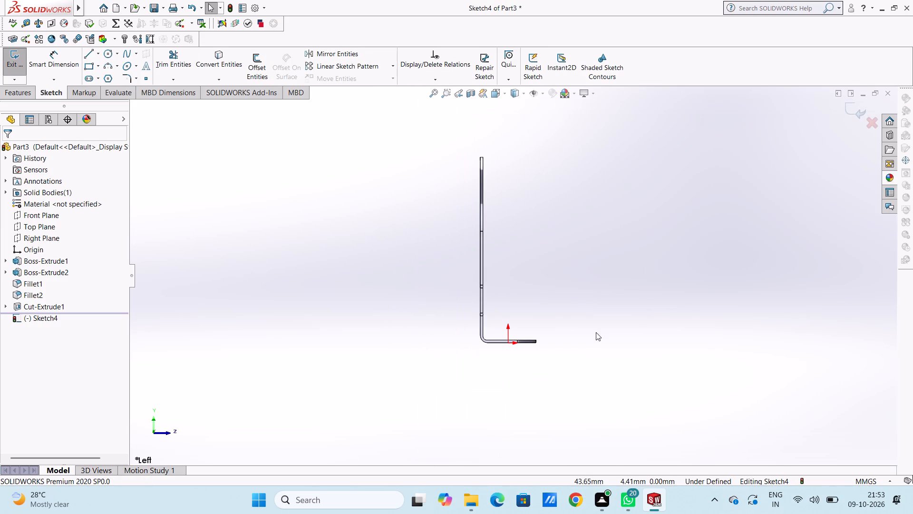
pyautogui.click(107, 55)
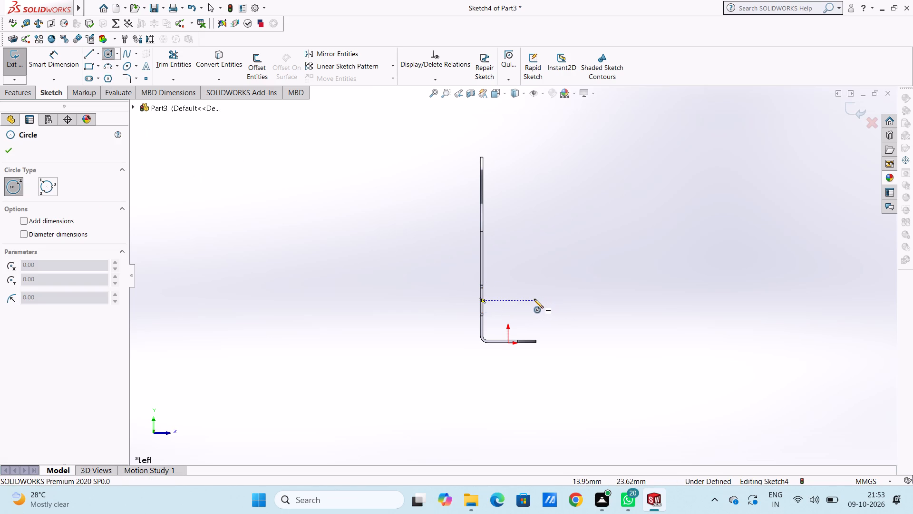
pyautogui.click(534, 299)
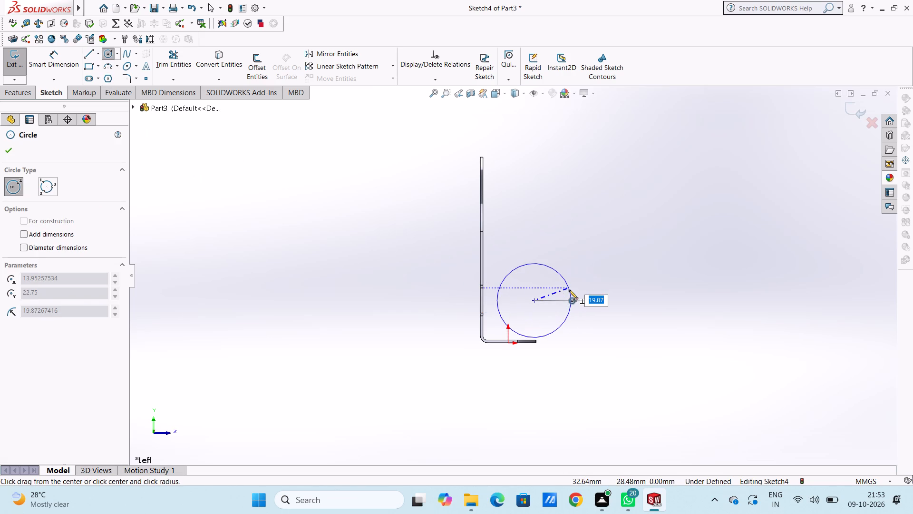
pyautogui.write('7.5')
pyautogui.press('Return')
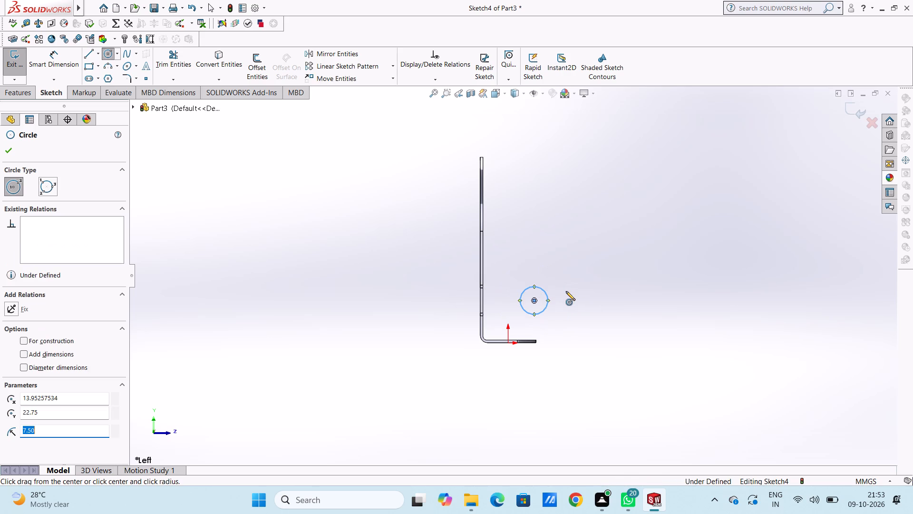
# Sketch a smaller concentric circle of about 3.2 mm radius inside the first circle.
pyautogui.click(533, 299)
pyautogui.click(535, 306)
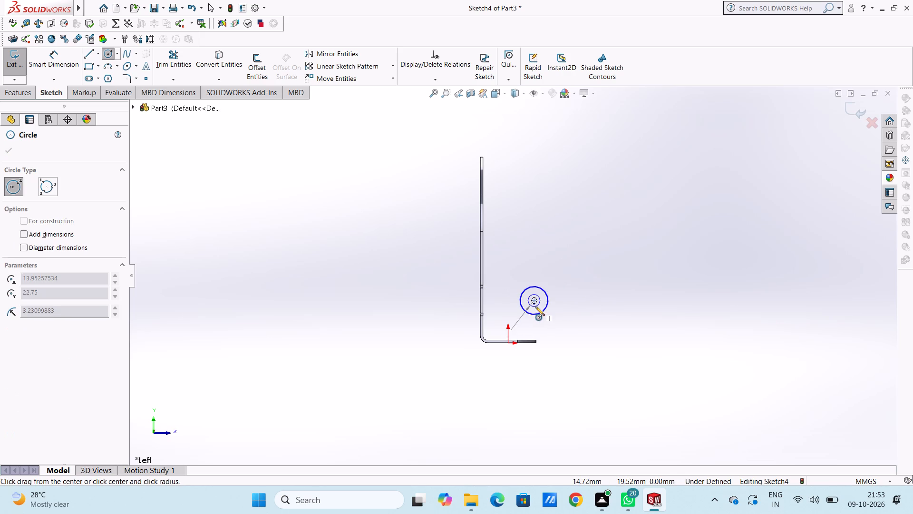
pyautogui.click(13, 155)
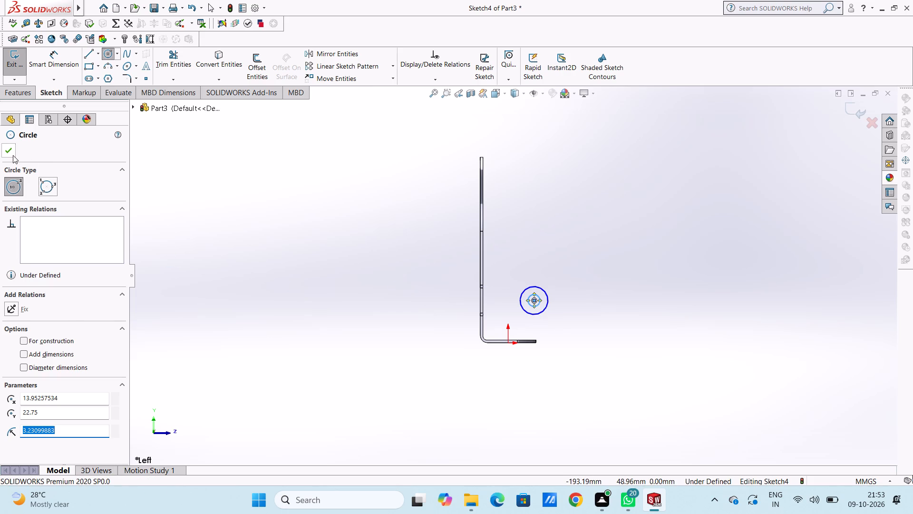
# Dimension the outer circle's diameter at 15 mm.
pyautogui.click(54, 60)
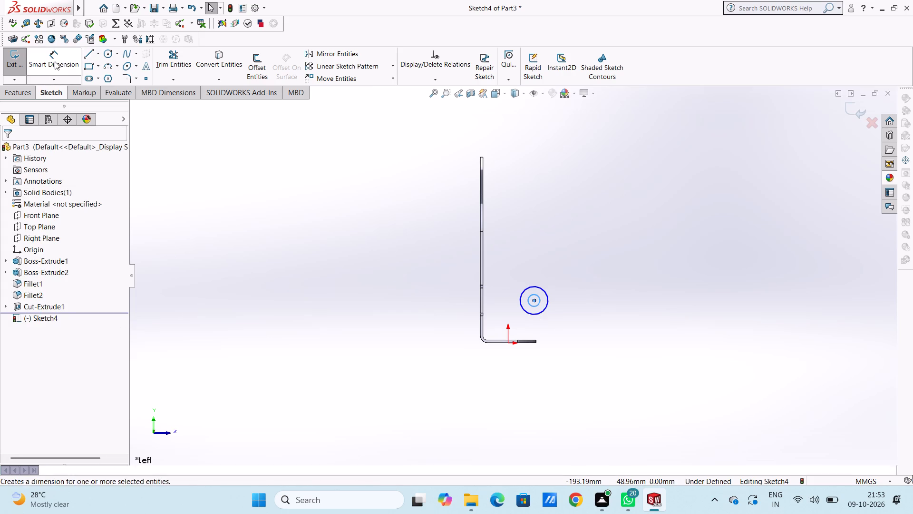
pyautogui.click(539, 287)
pyautogui.click(648, 227)
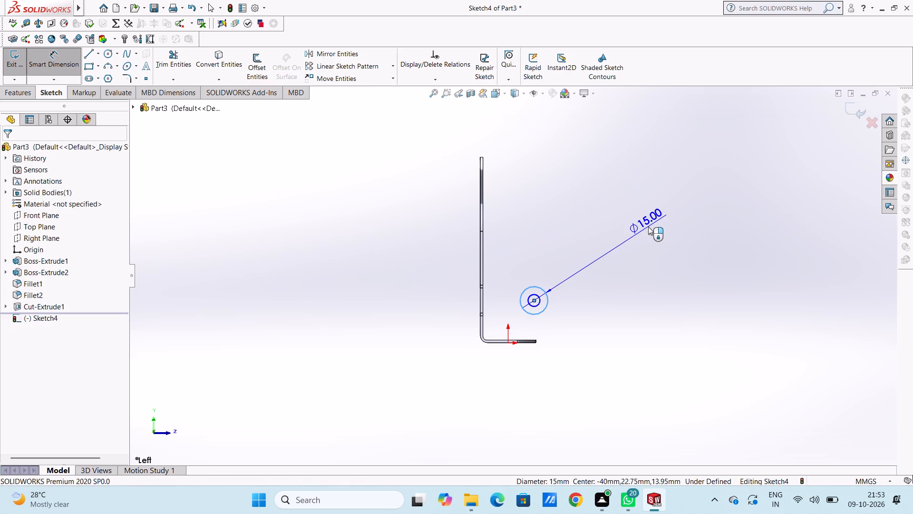
pyautogui.click(604, 208)
pyautogui.click(564, 217)
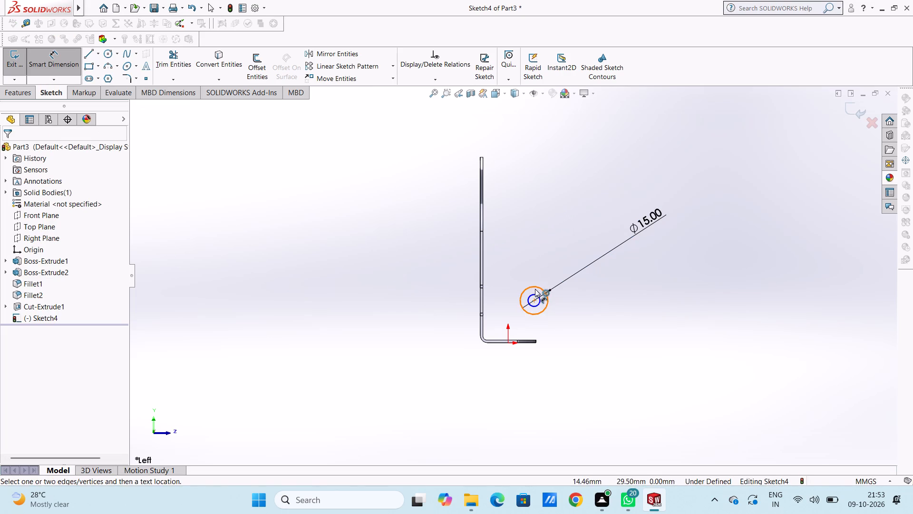
# Dimension the inner circle's diameter and set it to 6.5 mm.
pyautogui.click(534, 293)
pyautogui.click(599, 170)
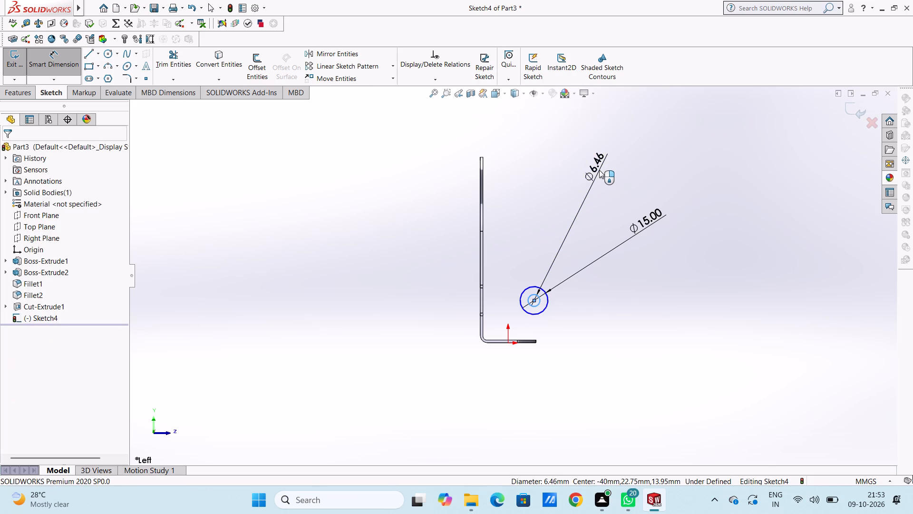
pyautogui.write('6.5')
pyautogui.press('Return')
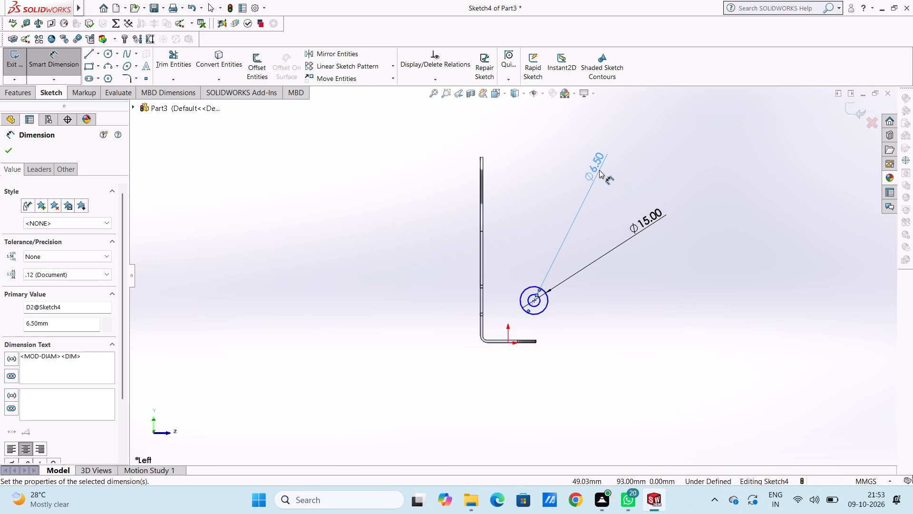
pyautogui.click(530, 236)
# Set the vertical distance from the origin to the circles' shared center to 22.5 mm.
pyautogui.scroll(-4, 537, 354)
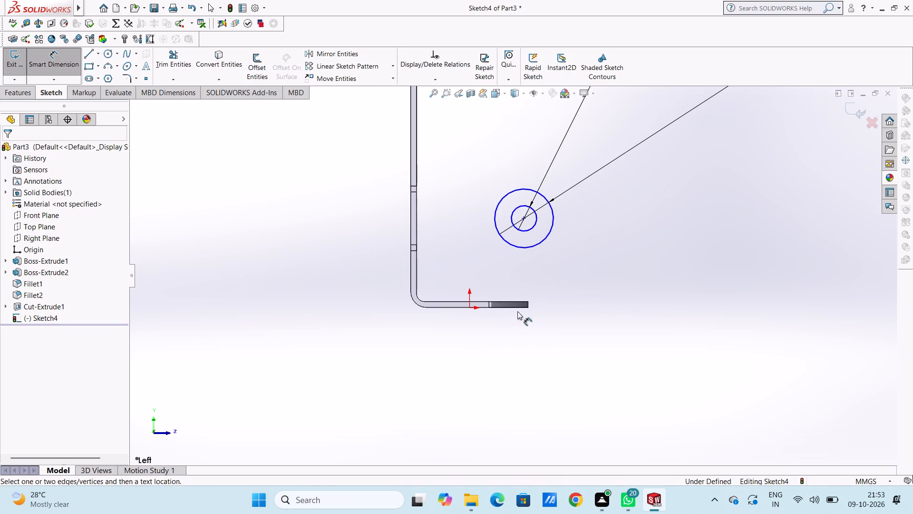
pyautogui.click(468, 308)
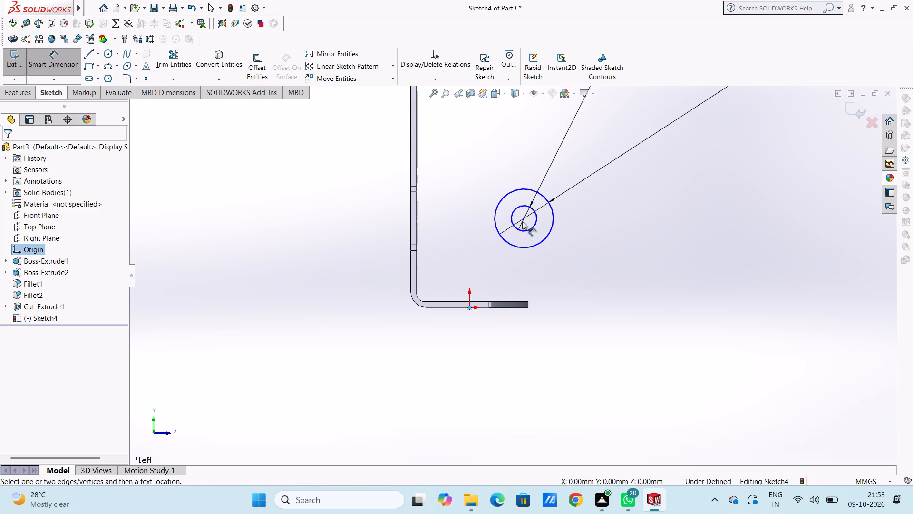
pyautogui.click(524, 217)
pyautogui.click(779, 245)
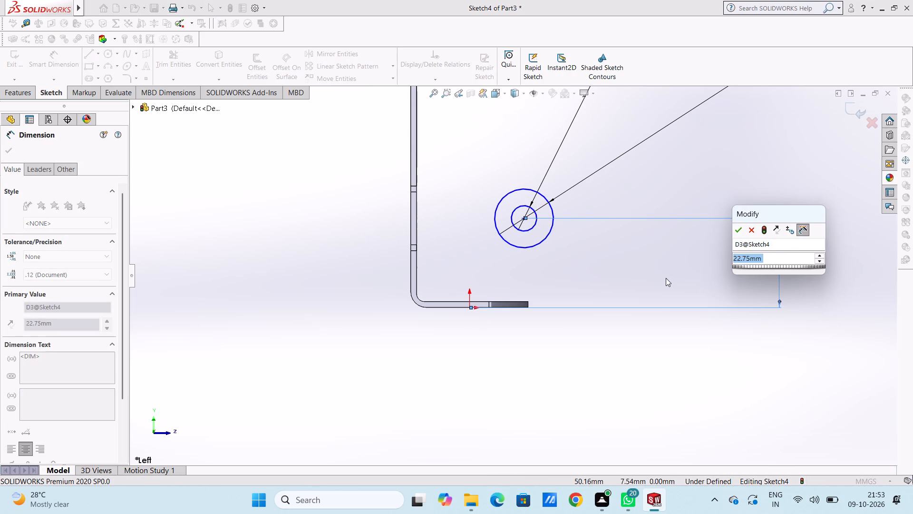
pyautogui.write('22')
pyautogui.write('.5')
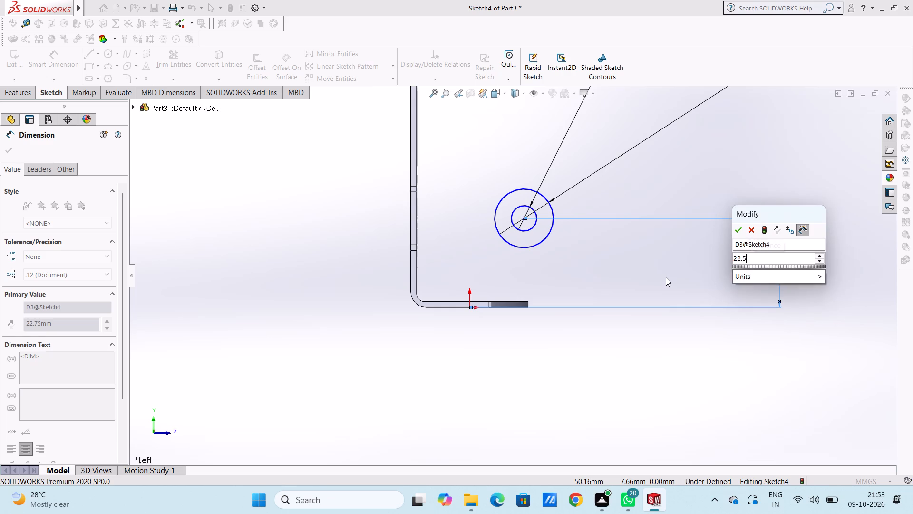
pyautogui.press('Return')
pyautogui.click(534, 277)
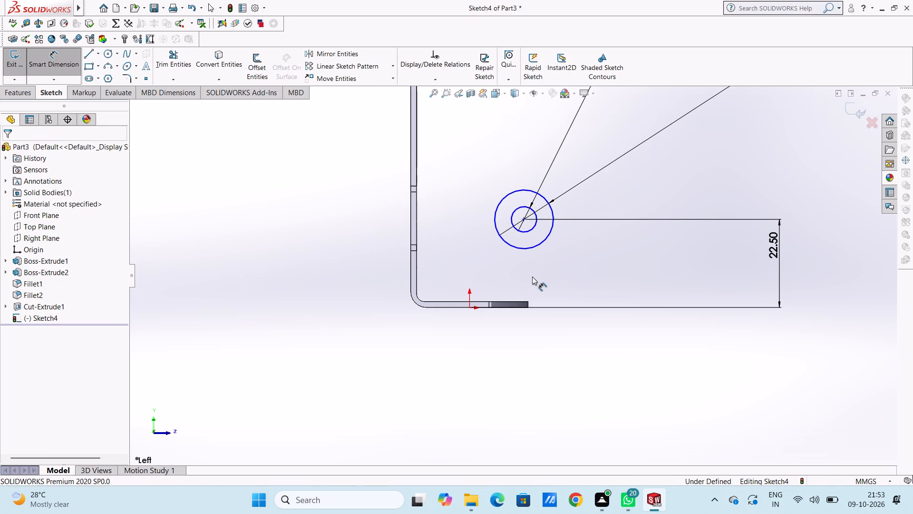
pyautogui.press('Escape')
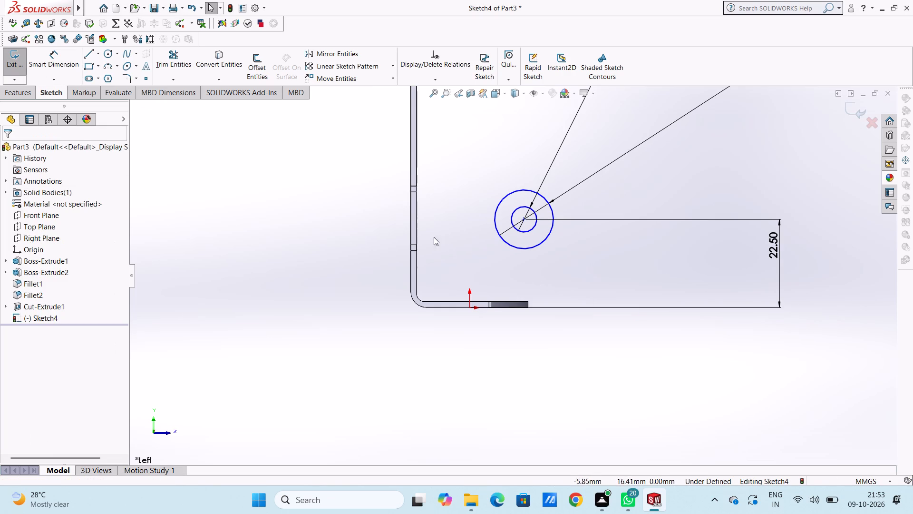
# Add a horizontal relation between the circles' center and the midpoint of the upright's inner edge between the notches.
pyautogui.click(418, 217)
pyautogui.click(522, 221)
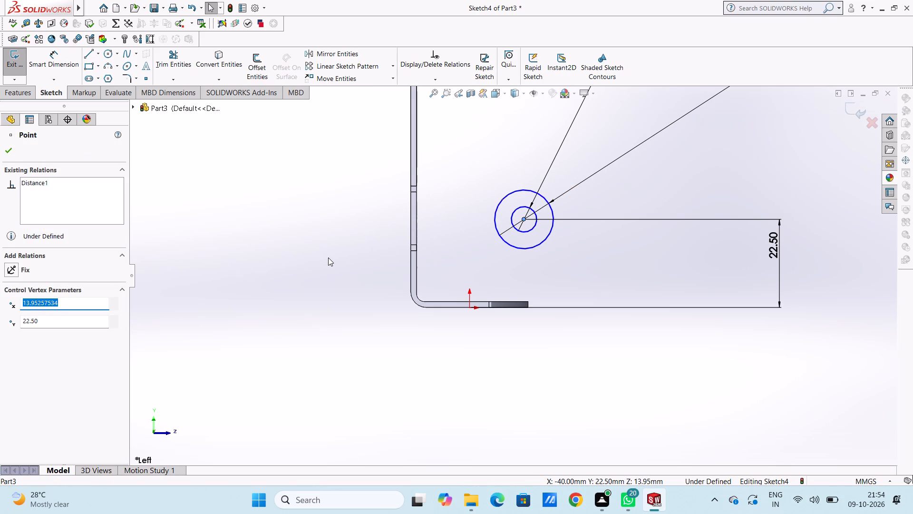
pyautogui.keyDown('ctrl'); pyautogui.click(417, 218); pyautogui.keyUp('ctrl')
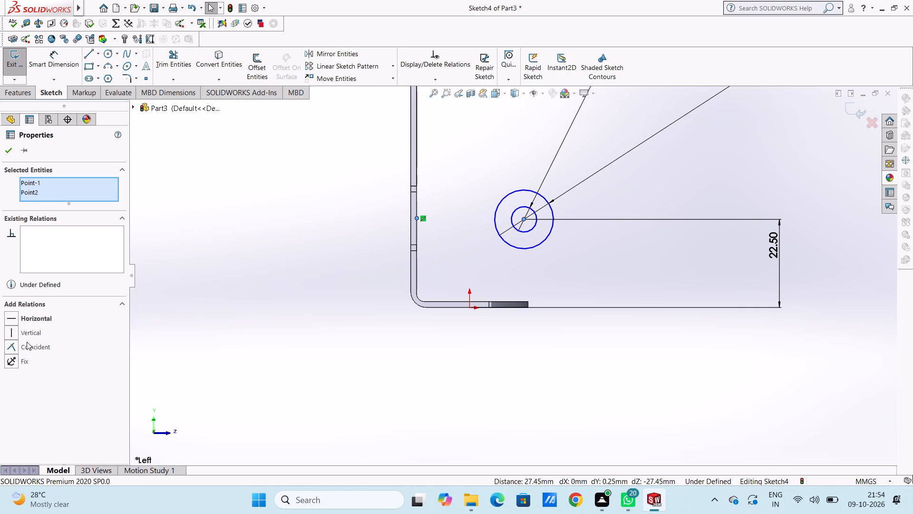
pyautogui.click(14, 318)
pyautogui.click(228, 288)
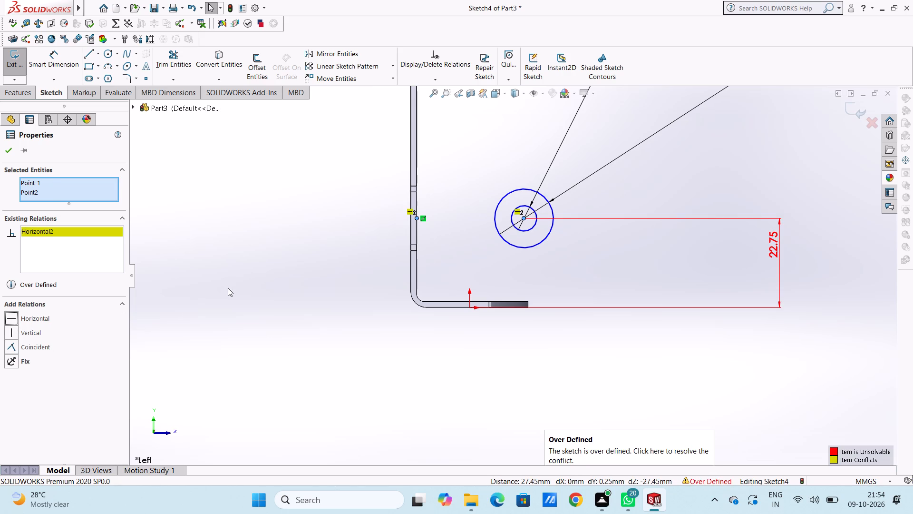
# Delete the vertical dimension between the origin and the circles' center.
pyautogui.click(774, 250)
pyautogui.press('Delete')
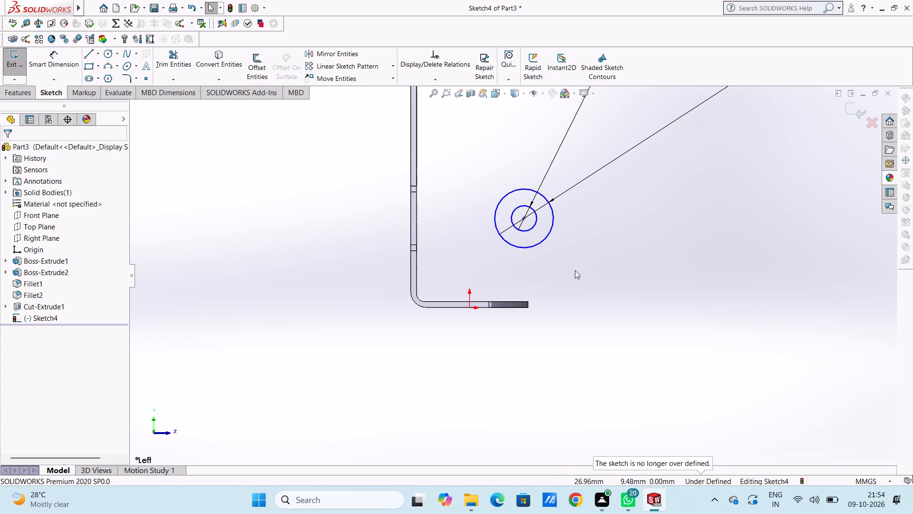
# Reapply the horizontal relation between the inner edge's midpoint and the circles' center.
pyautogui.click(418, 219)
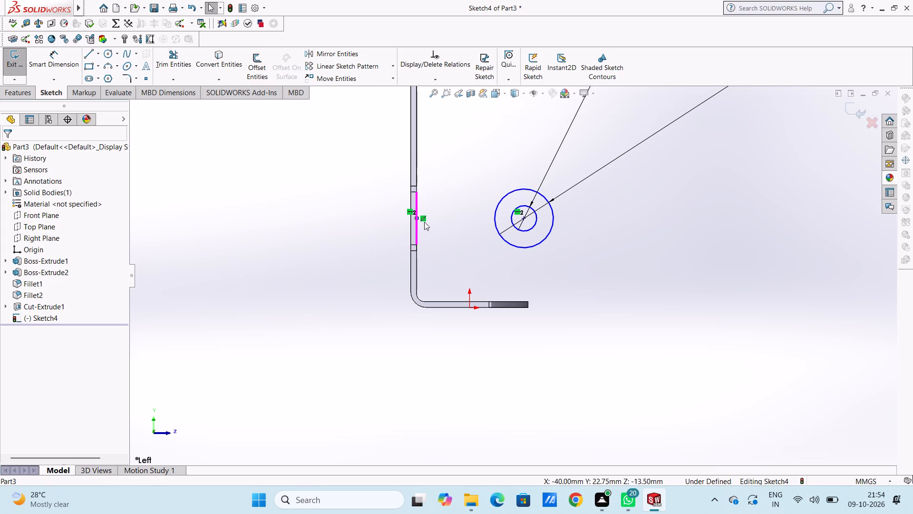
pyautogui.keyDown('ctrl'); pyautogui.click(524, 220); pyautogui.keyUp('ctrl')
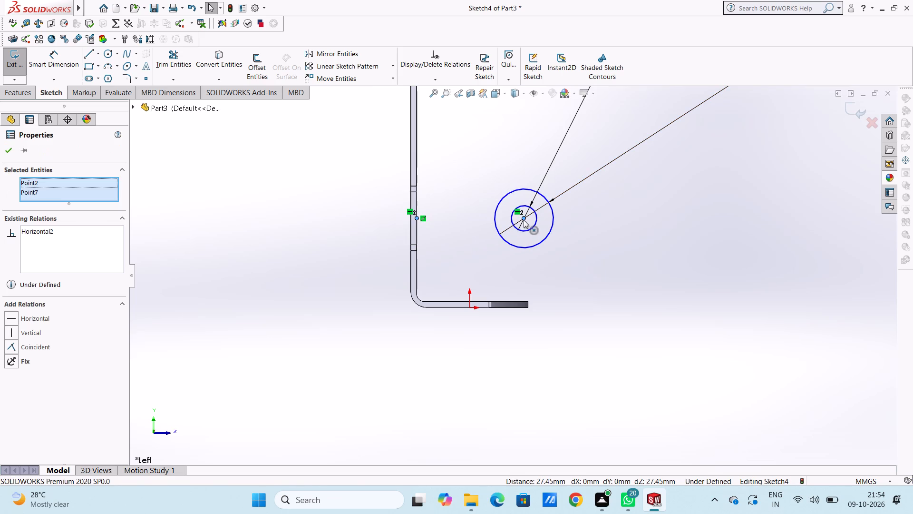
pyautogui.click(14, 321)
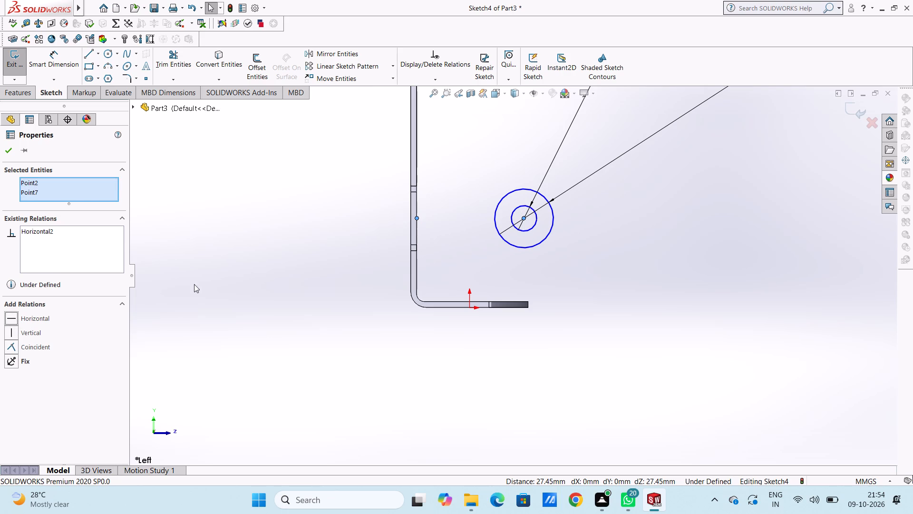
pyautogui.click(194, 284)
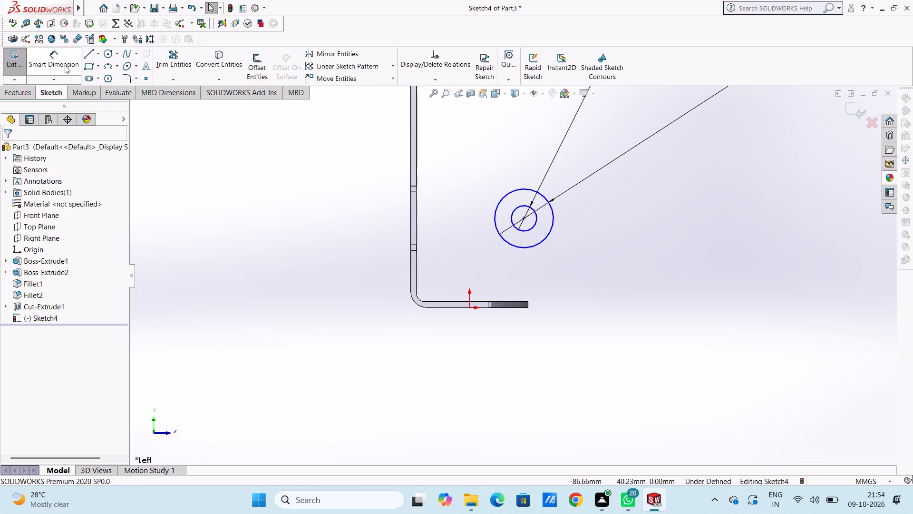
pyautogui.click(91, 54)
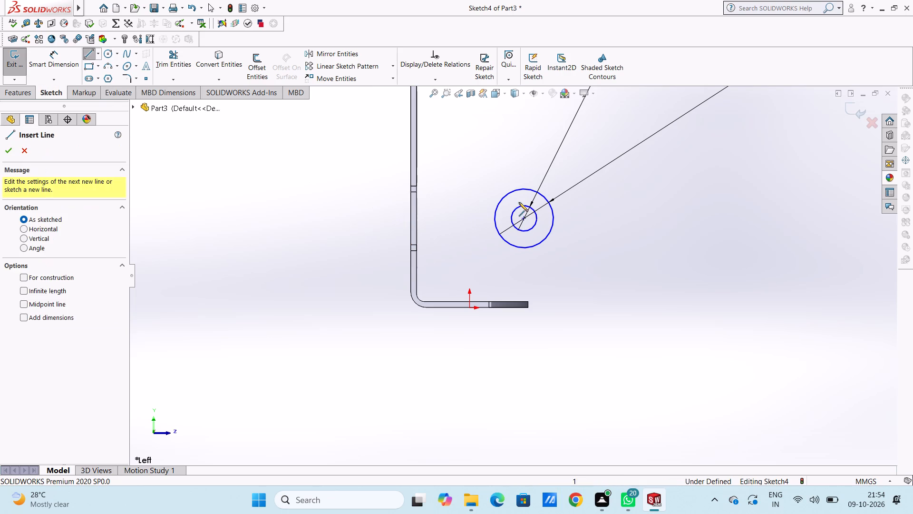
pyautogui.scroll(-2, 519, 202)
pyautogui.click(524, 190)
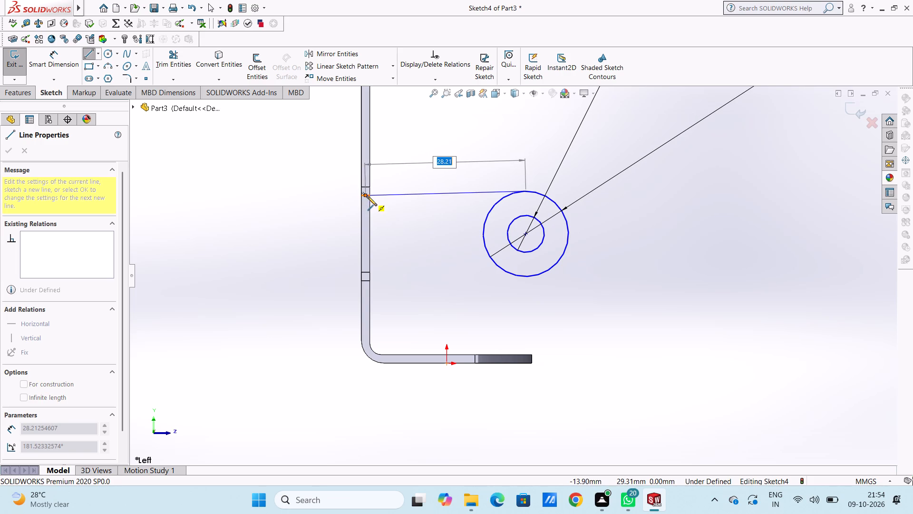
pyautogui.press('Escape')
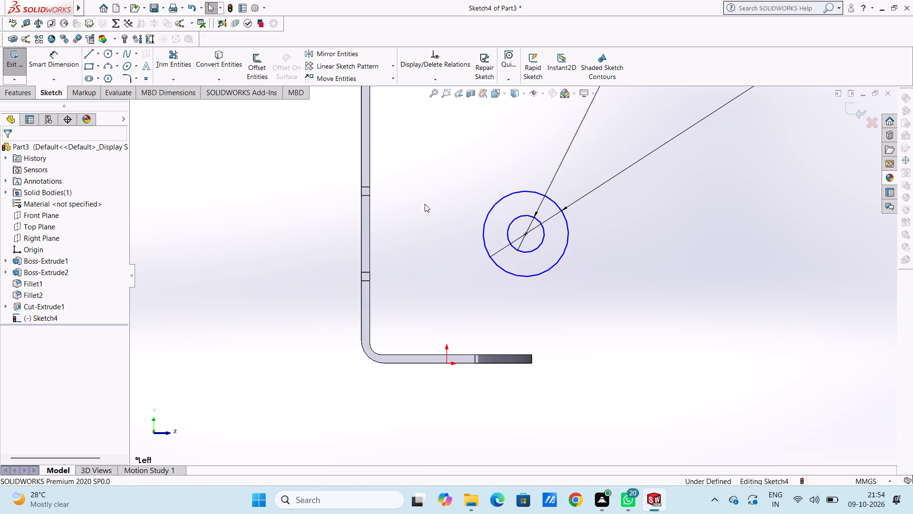
# Undo the concentric circles with their dimensions and relations, including the side-face sketch that holds them.
pyautogui.hotkey('ctrl', 'z')
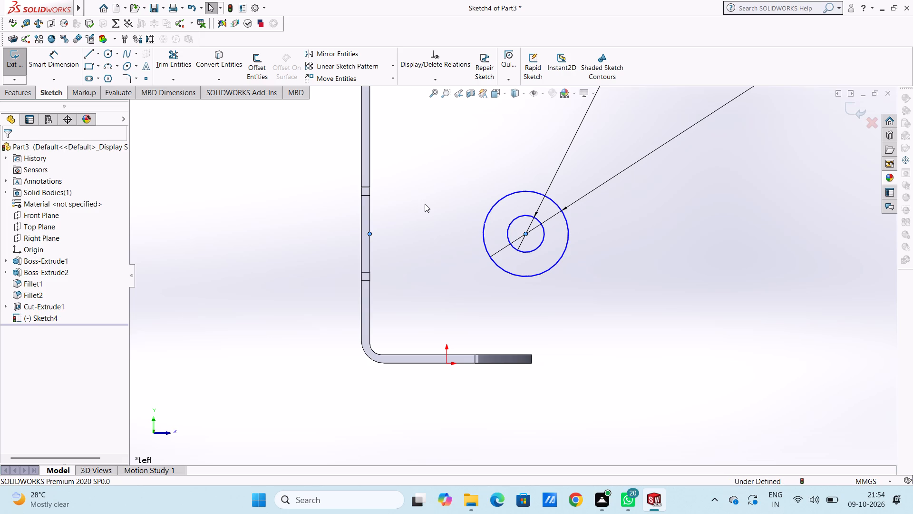
pyautogui.hotkey('ctrl', 'z')
pyautogui.hotkey('ctrl', 'z')
pyautogui.hotkey('ctrl', 'z')
pyautogui.hotkey('ctrl', 'z')
pyautogui.hotkey('ctrl', 'z')
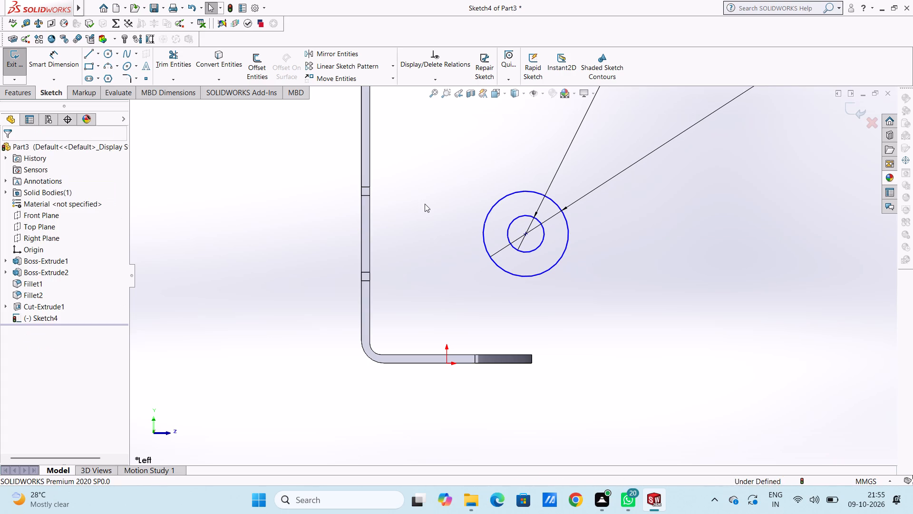
pyautogui.hotkey('ctrl', 'z')
pyautogui.hotkey('ctrl', 'z')
pyautogui.hotkey('ctrl', 'z')
pyautogui.hotkey('ctrl', 'z')
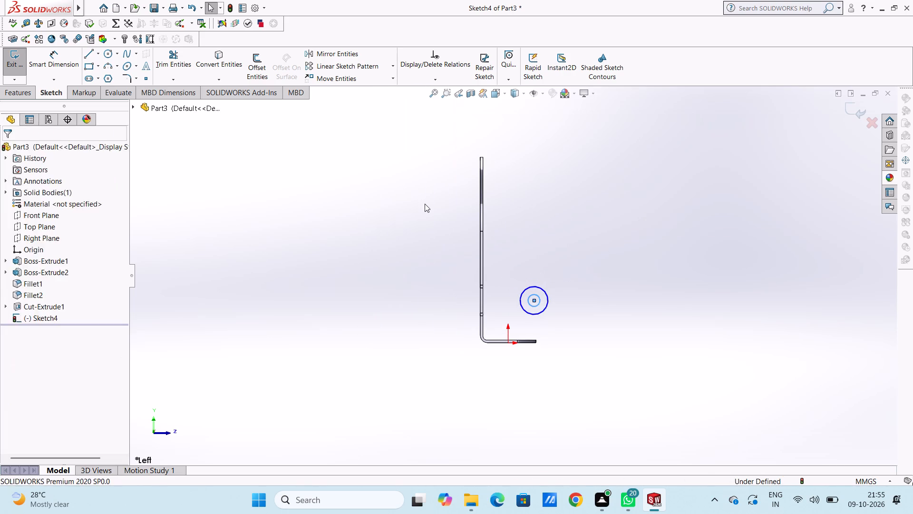
pyautogui.hotkey('ctrl', 'z')
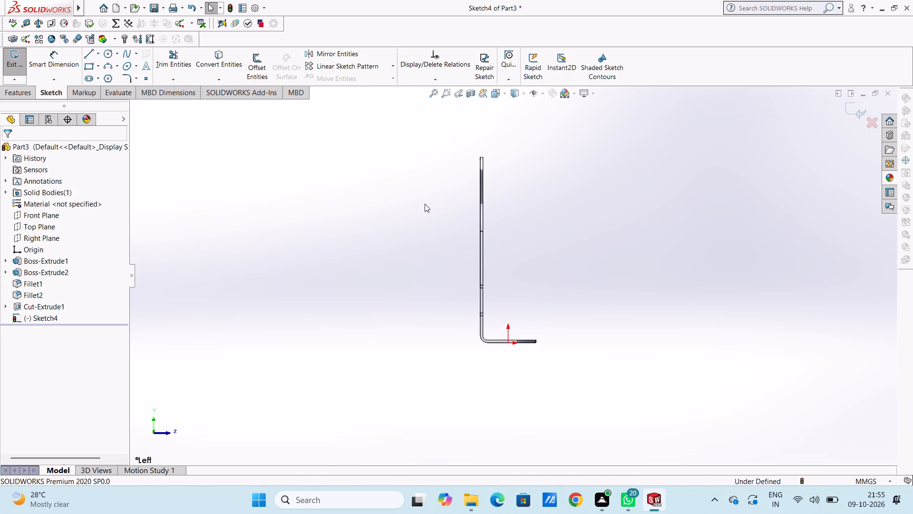
pyautogui.hotkey('ctrl', 'z')
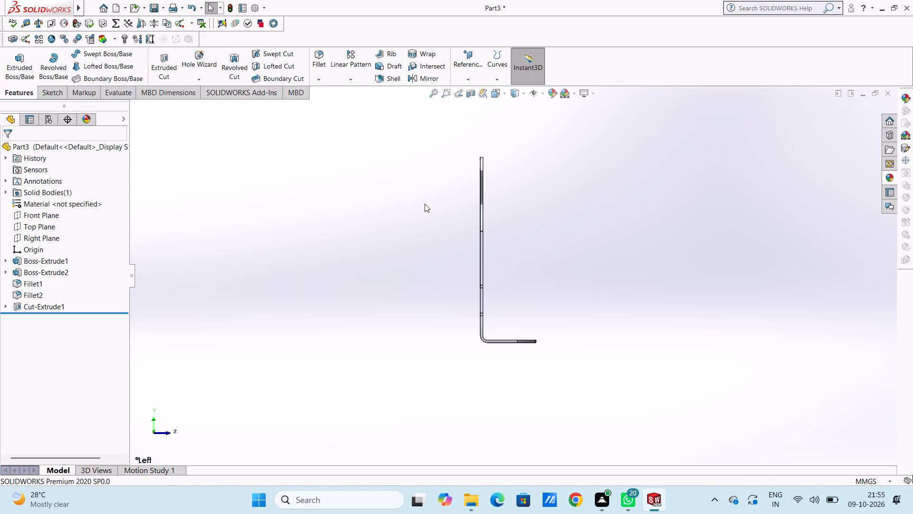
# Undo the notch cut to return to editing the notch sketch.
pyautogui.moveTo(426, 209); pyautogui.dragTo(477, 227, button='middle')
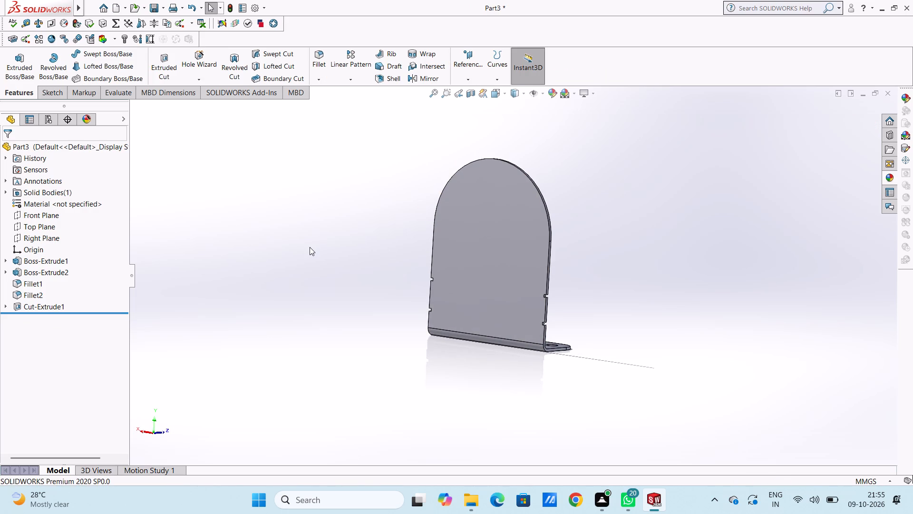
pyautogui.hotkey('ctrl', 'z')
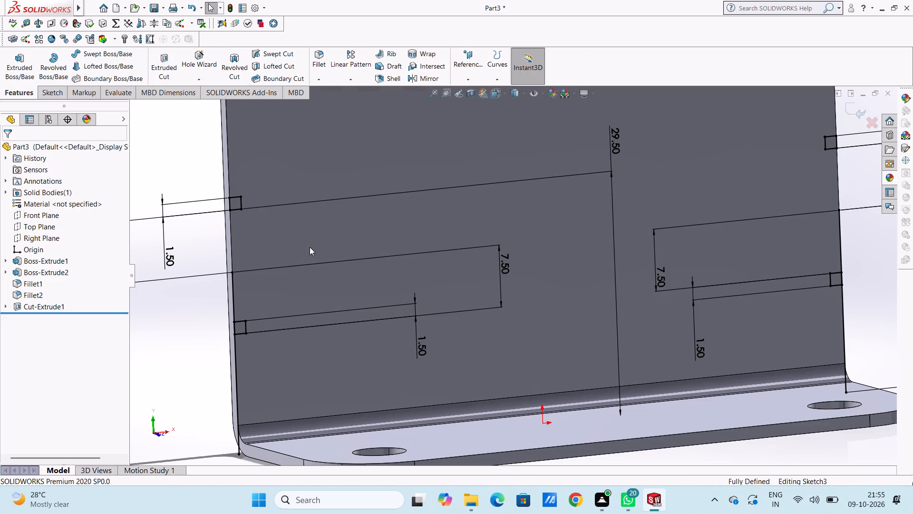
# Delete the 7.5 mm dimension locating the lower notch rectangle on the upright's left edge.
pyautogui.scroll(4, 310, 247)
pyautogui.moveTo(309, 317); pyautogui.dragTo(302, 302, button='middle')
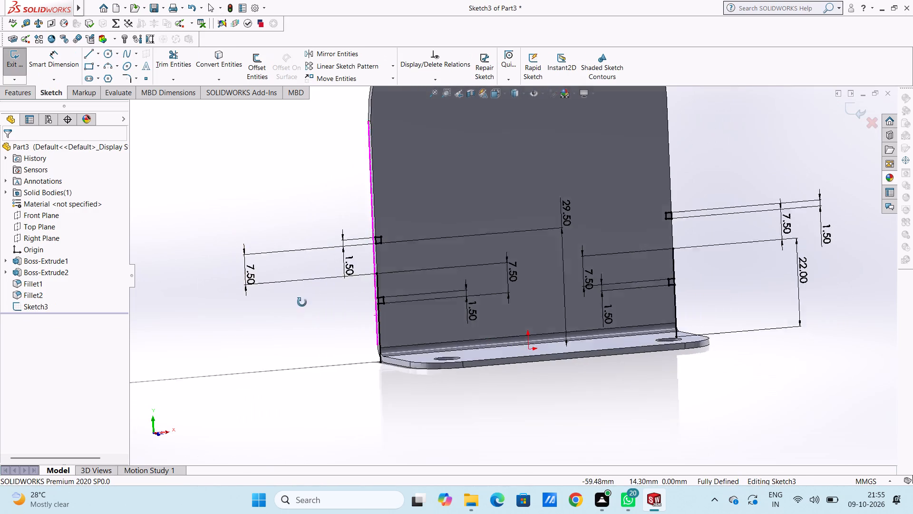
pyautogui.moveTo(302, 302); pyautogui.dragTo(282, 308, button='middle')
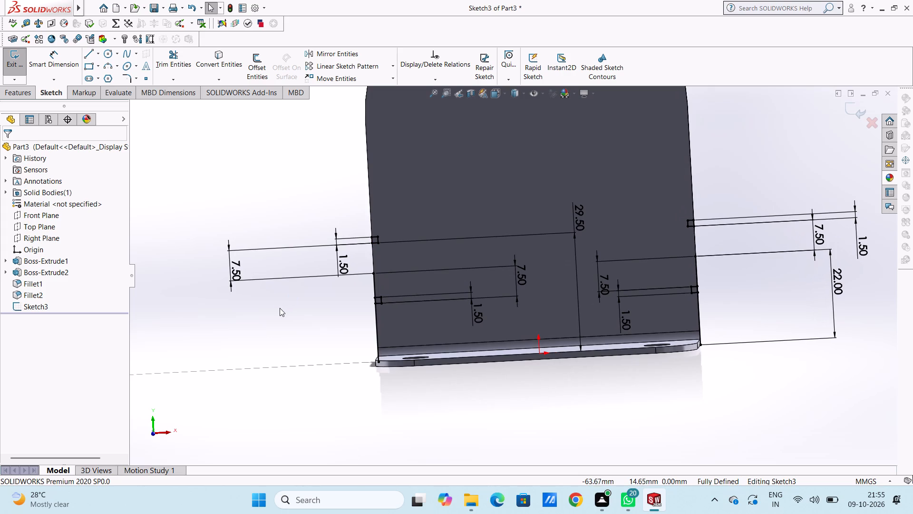
pyautogui.scroll(-1, 755, 284)
pyautogui.middleClick(732, 285)
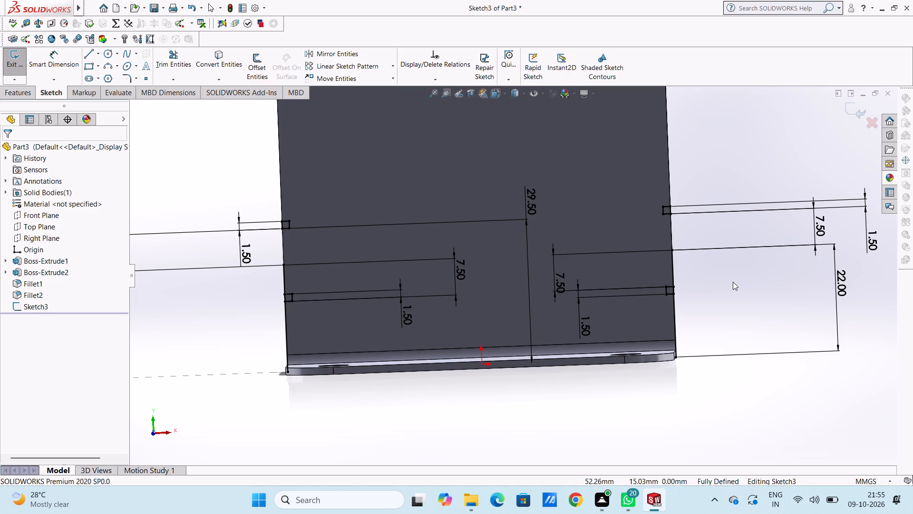
pyautogui.scroll(2, 445, 275)
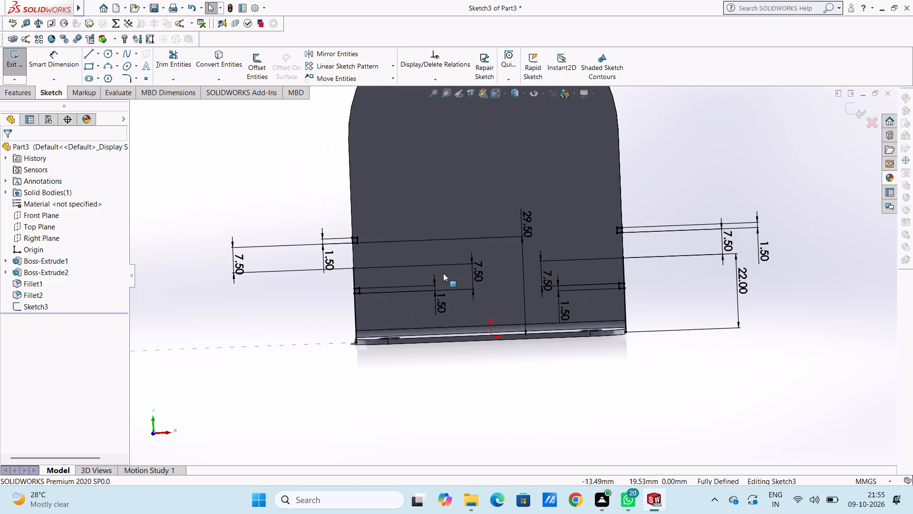
pyautogui.scroll(-3, 437, 295)
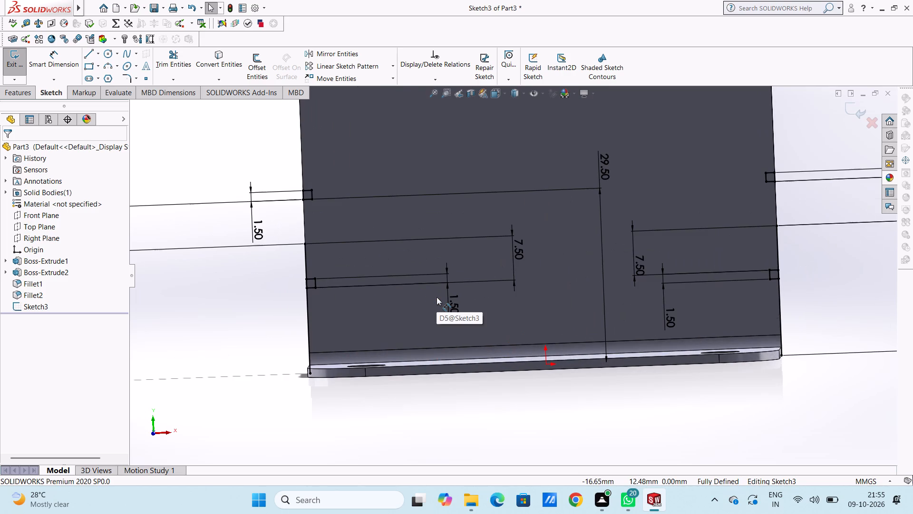
pyautogui.click(519, 251)
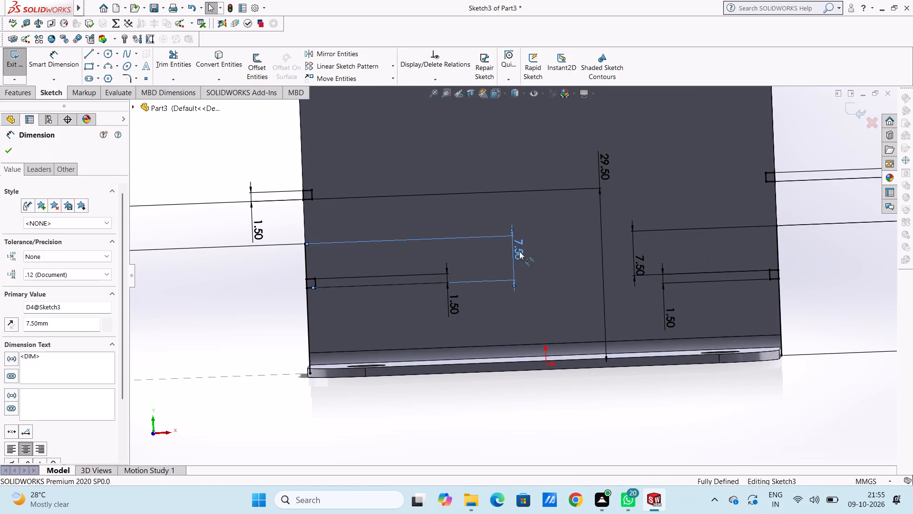
pyautogui.press('Delete')
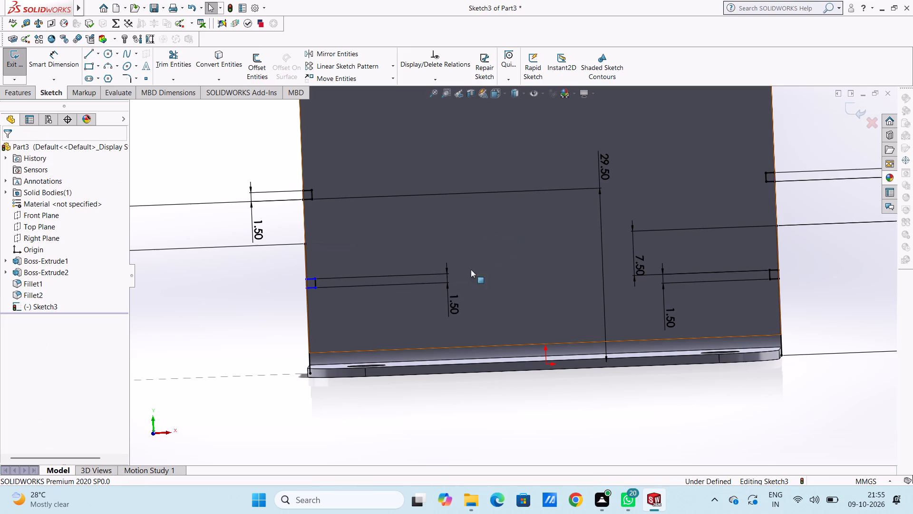
# Dimension the top line of the left edge's lower notch 7.5 mm below the vertical reference line's upper endpoint.
pyautogui.click(65, 69)
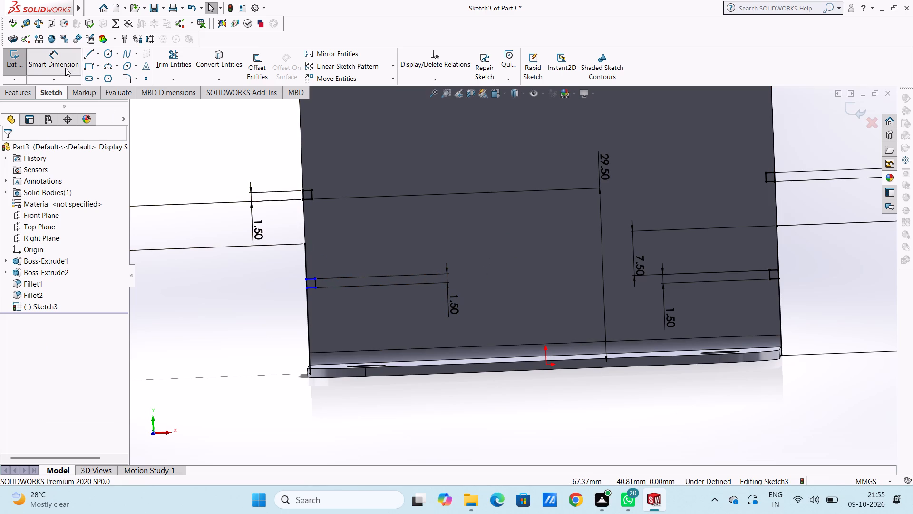
pyautogui.click(305, 244)
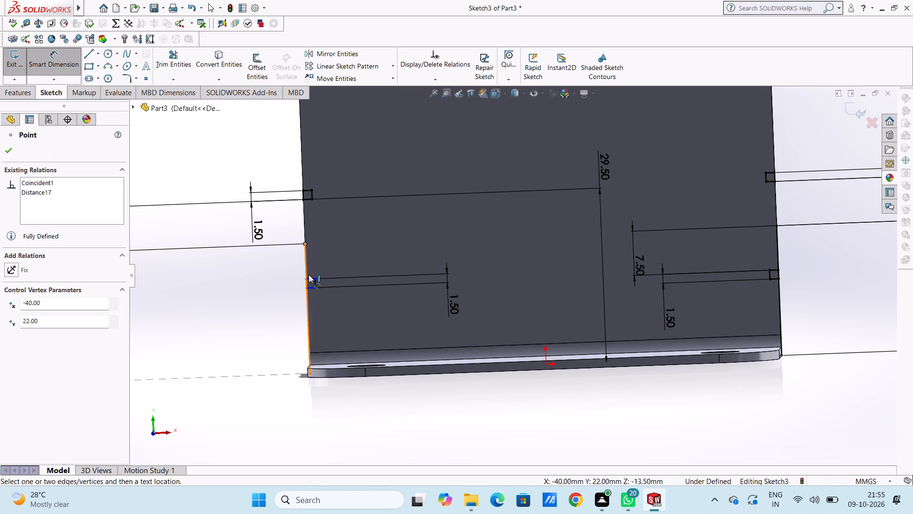
pyautogui.click(311, 277)
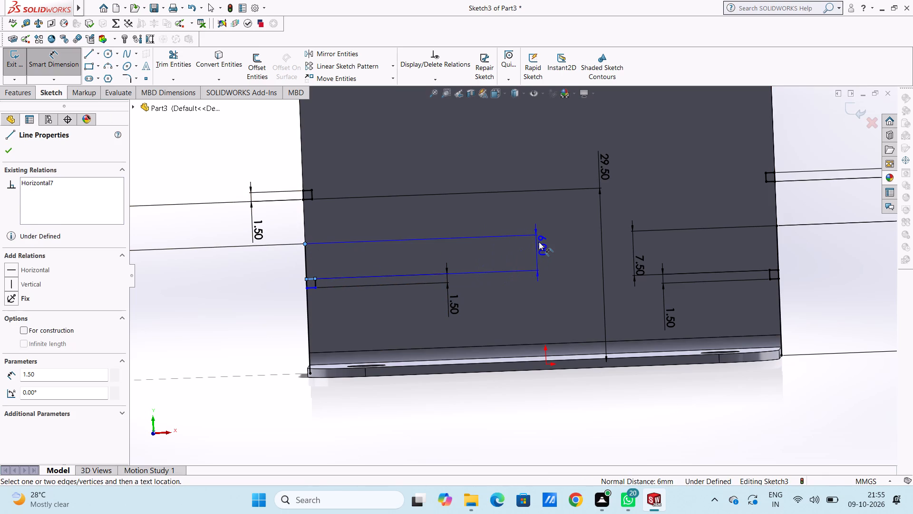
pyautogui.click(539, 242)
pyautogui.write('7.5')
pyautogui.press('Return')
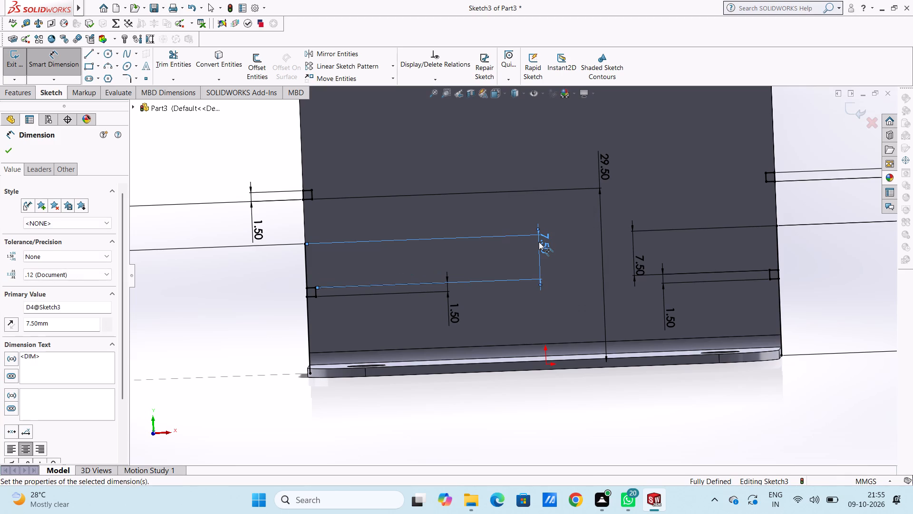
pyautogui.click(276, 288)
# Examine the notch rectangles and their spacing dimensions on both edges of the upright.
pyautogui.scroll(2, 275, 288)
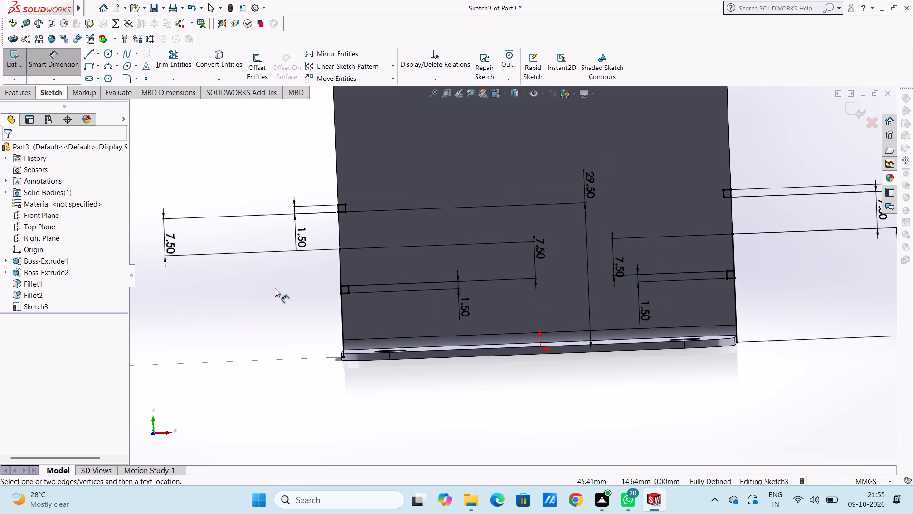
pyautogui.scroll(-3, 358, 241)
pyautogui.scroll(-1, 515, 227)
pyautogui.scroll(7, 515, 227)
pyautogui.scroll(-4, 708, 316)
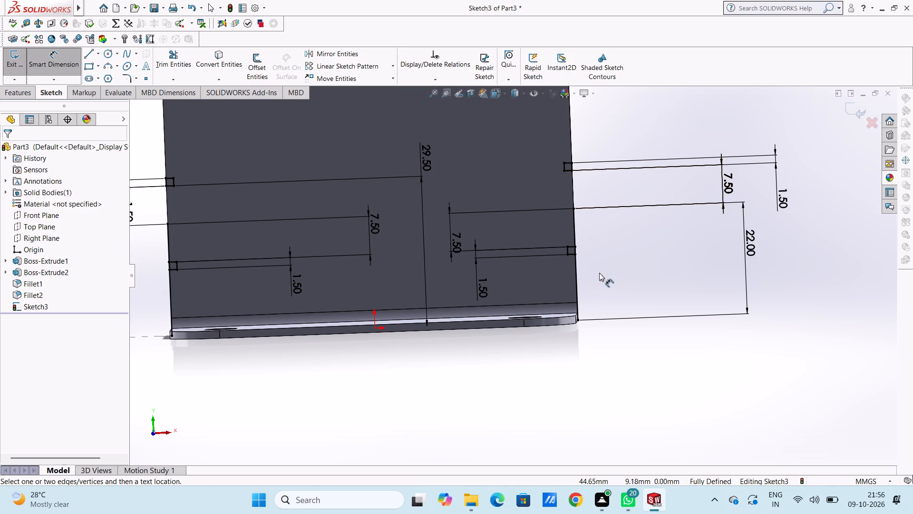
pyautogui.scroll(-5, 576, 250)
pyautogui.scroll(7, 576, 250)
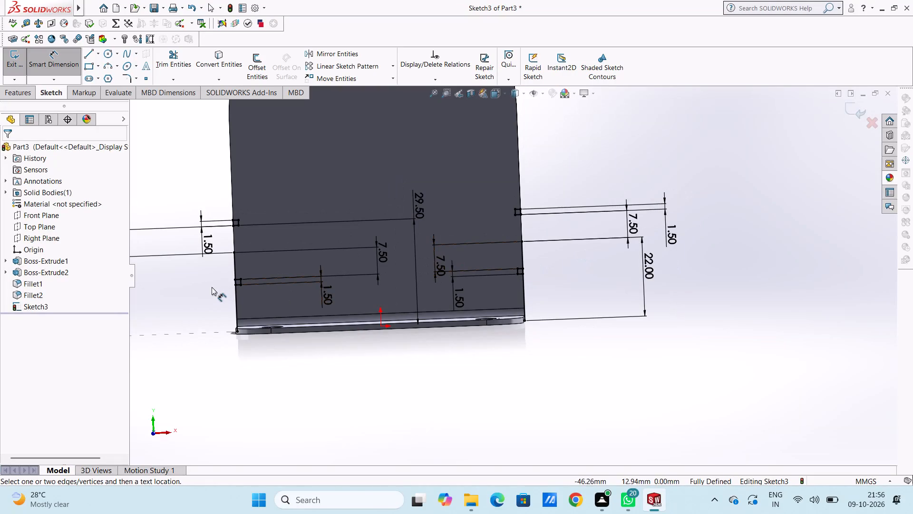
pyautogui.click(66, 75)
# Cut the four notch rectangles out of the upright with a 2 mm blind Cut-Extrude.
pyautogui.click(15, 93)
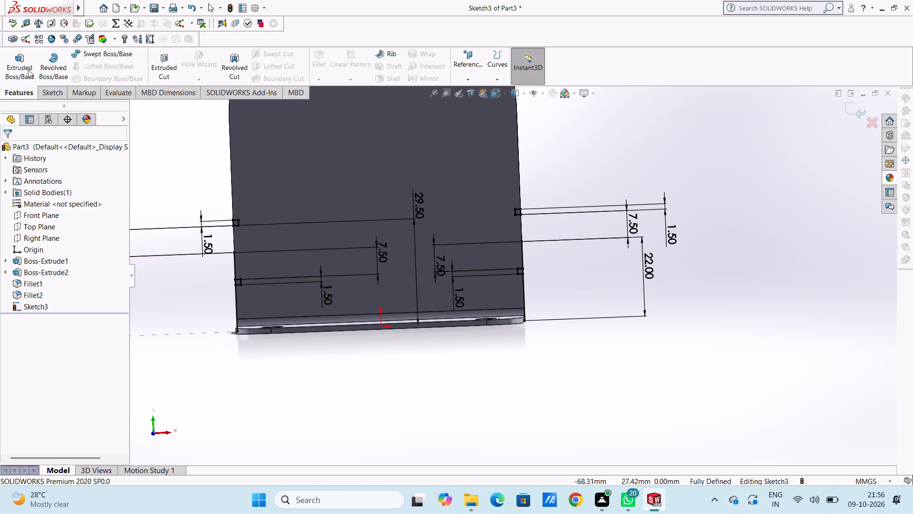
pyautogui.click(170, 65)
pyautogui.scroll(-2, 255, 241)
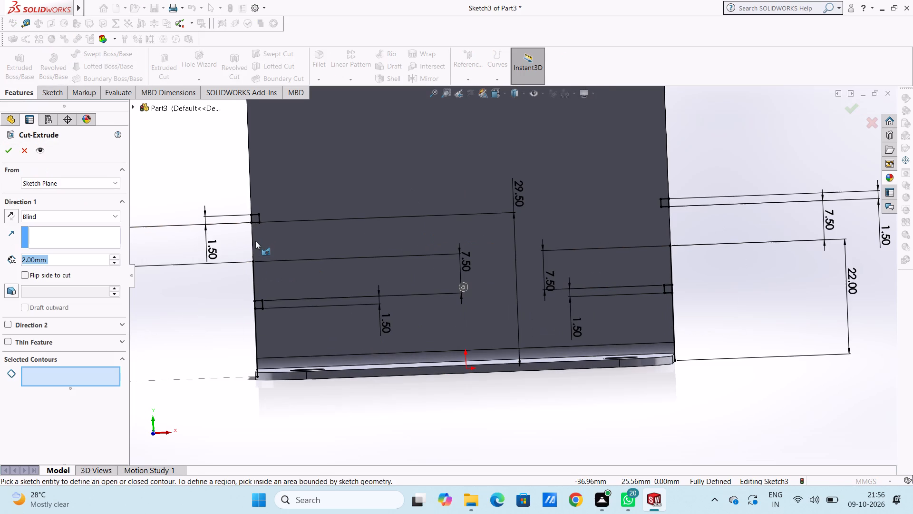
pyautogui.click(258, 219)
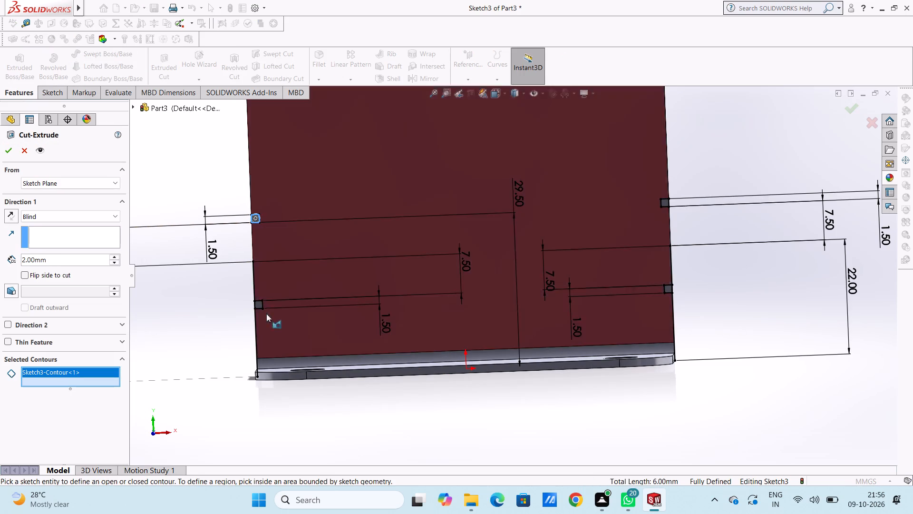
pyautogui.click(260, 306)
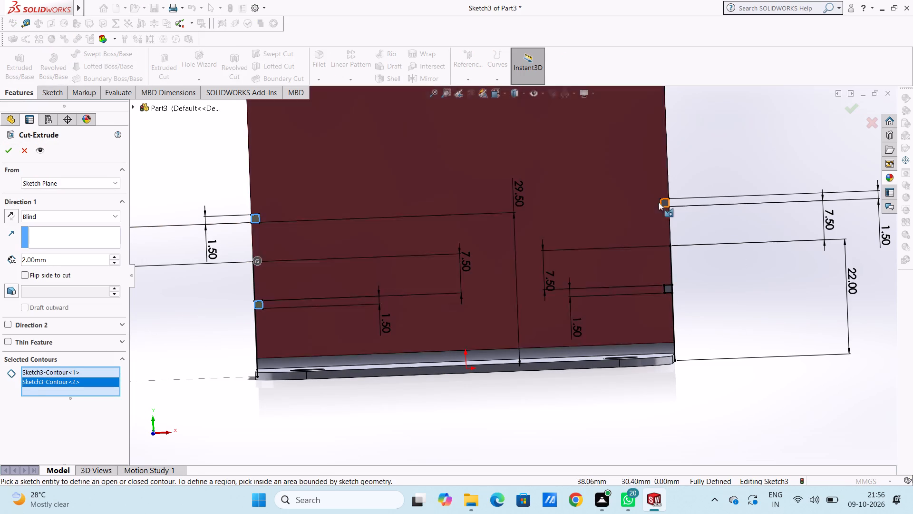
pyautogui.click(668, 202)
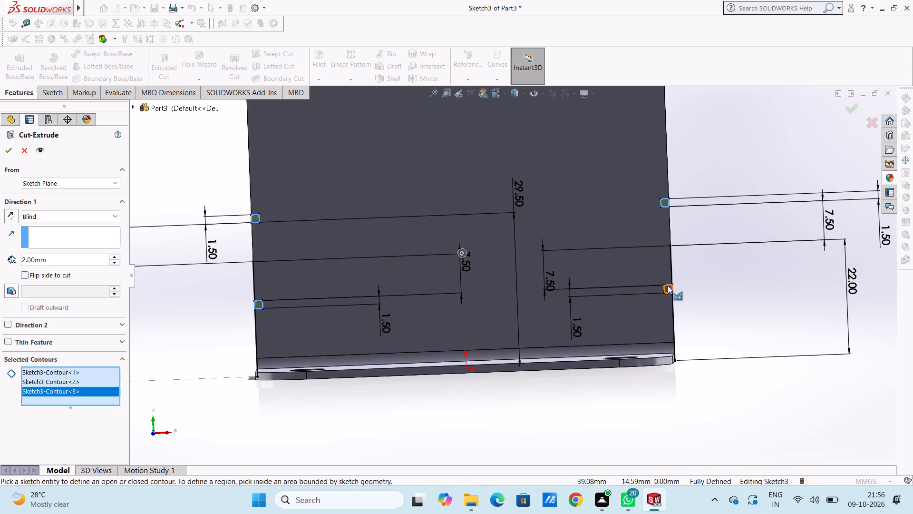
pyautogui.click(668, 287)
pyautogui.scroll(5, 723, 282)
pyautogui.moveTo(694, 282); pyautogui.dragTo(753, 307, button='middle')
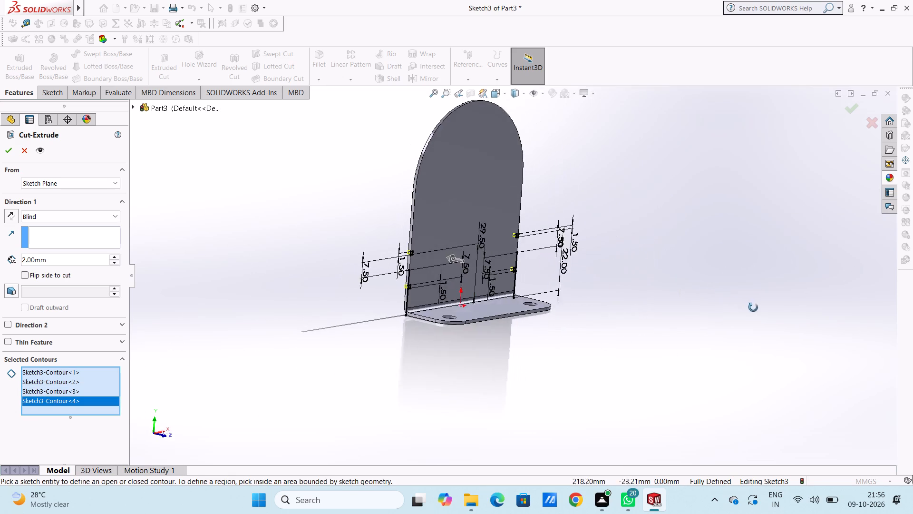
pyautogui.moveTo(753, 307); pyautogui.dragTo(765, 309, button='middle')
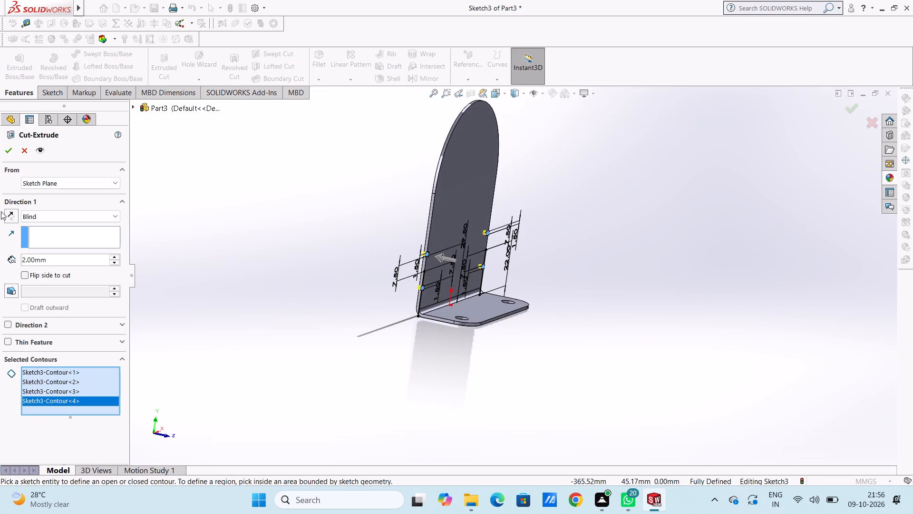
pyautogui.click(10, 155)
pyautogui.click(213, 265)
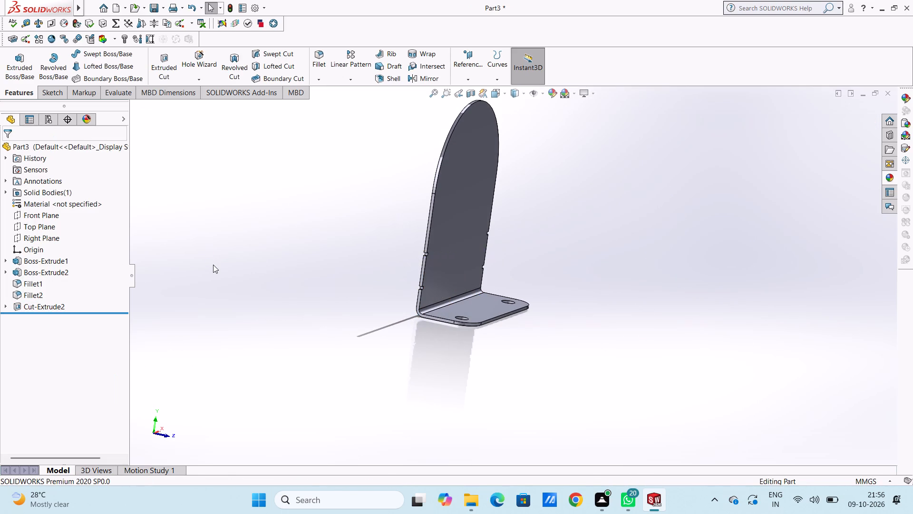
# Start a sketch on the upright's narrow side face, on the segment between the two notches, seen from the left view.
pyautogui.hotkey('ctrl', '3')
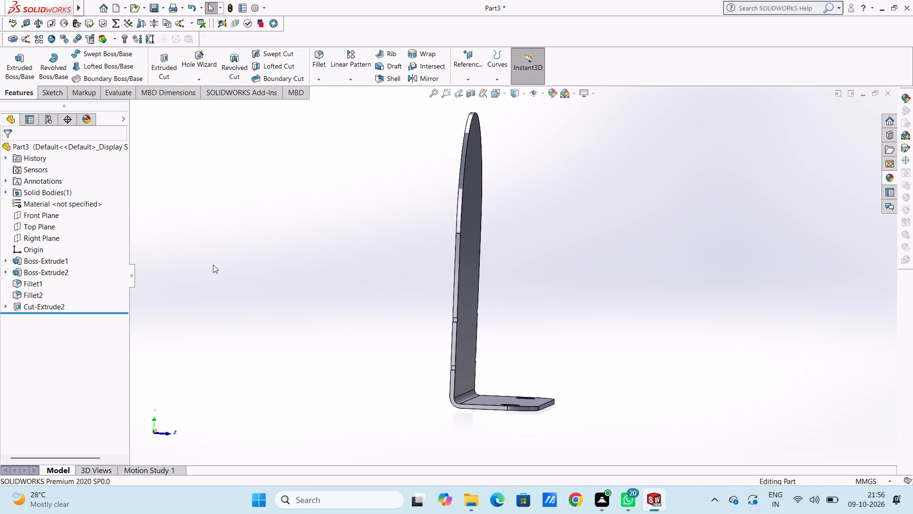
pyautogui.scroll(3, 213, 265)
pyautogui.scroll(-3, 522, 365)
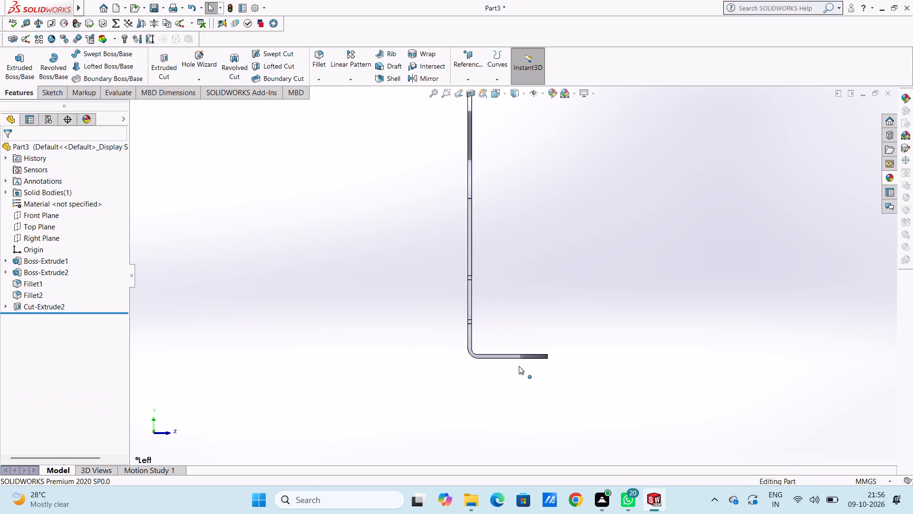
pyautogui.click(460, 284)
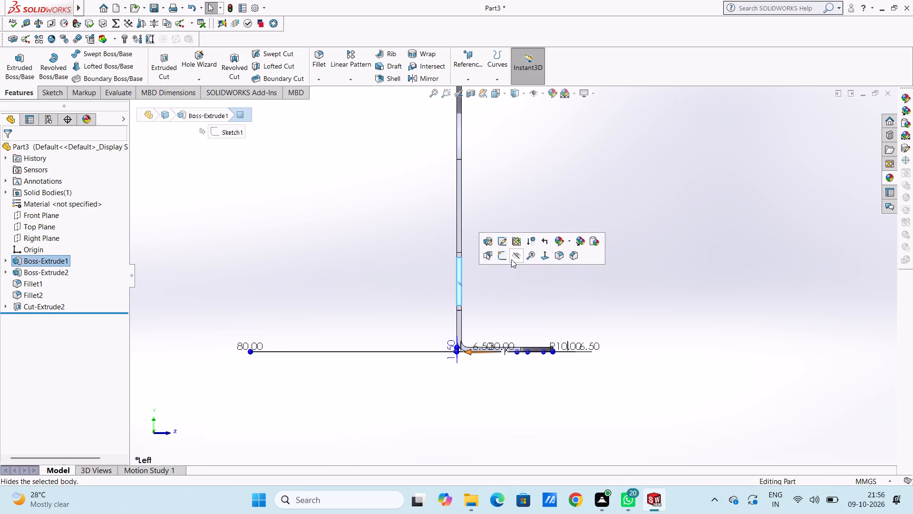
pyautogui.click(503, 257)
pyautogui.click(371, 289)
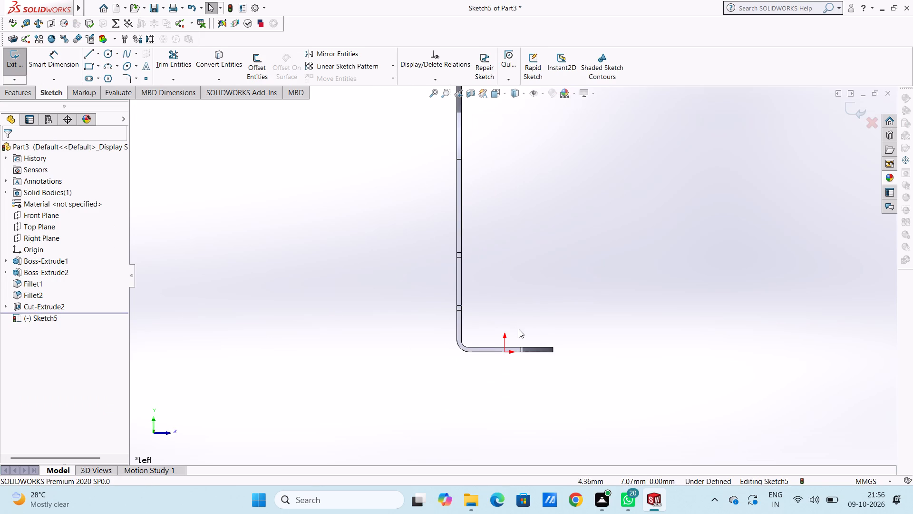
# Draw two concentric circles above the origin, level with the face edge's midpoint: outer radius 7.5 mm, inner radius about 2.46 mm.
pyautogui.scroll(-1, 519, 329)
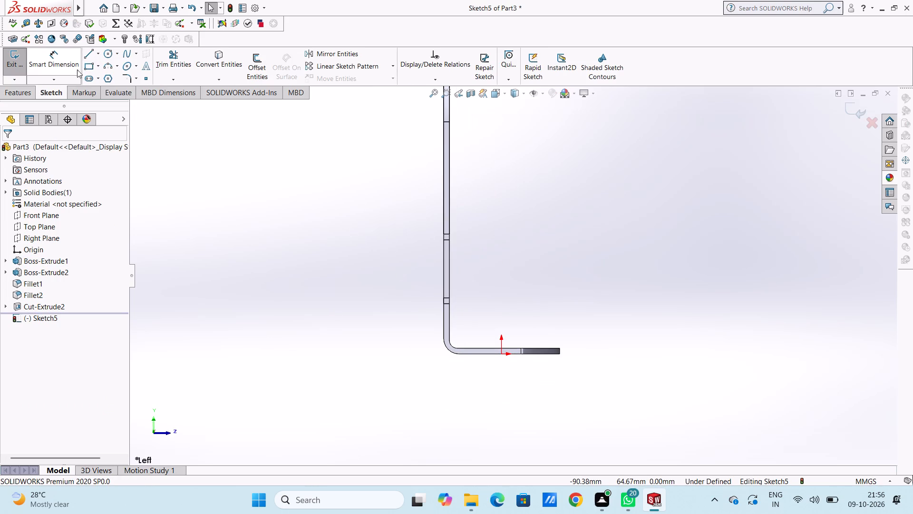
pyautogui.click(107, 56)
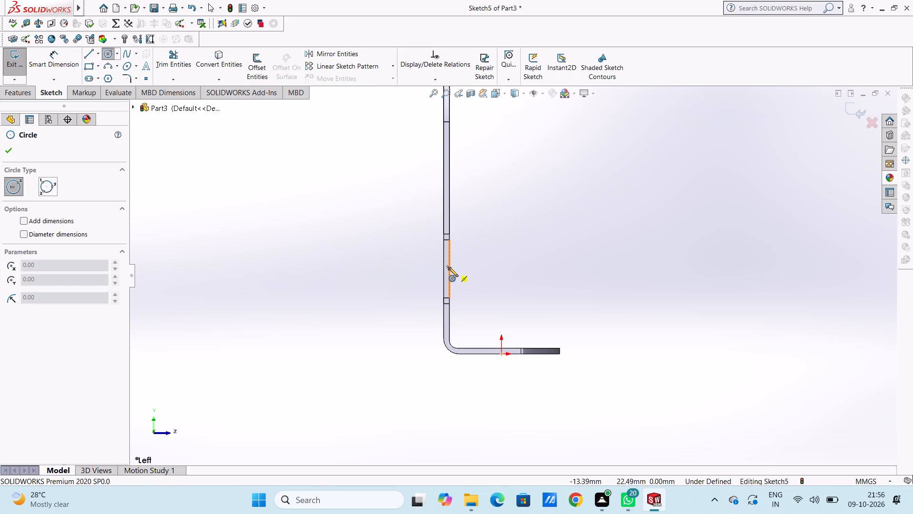
pyautogui.click(500, 267)
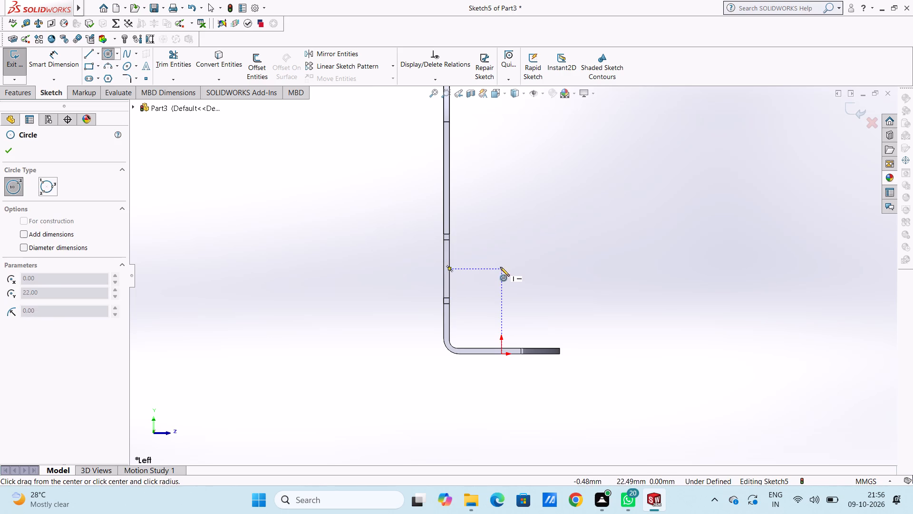
pyautogui.write('7.5')
pyautogui.press('Return')
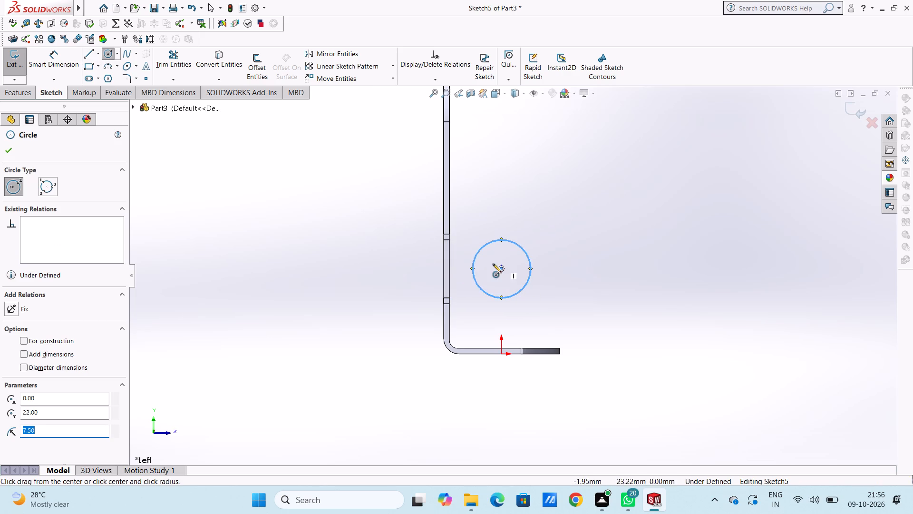
pyautogui.click(501, 268)
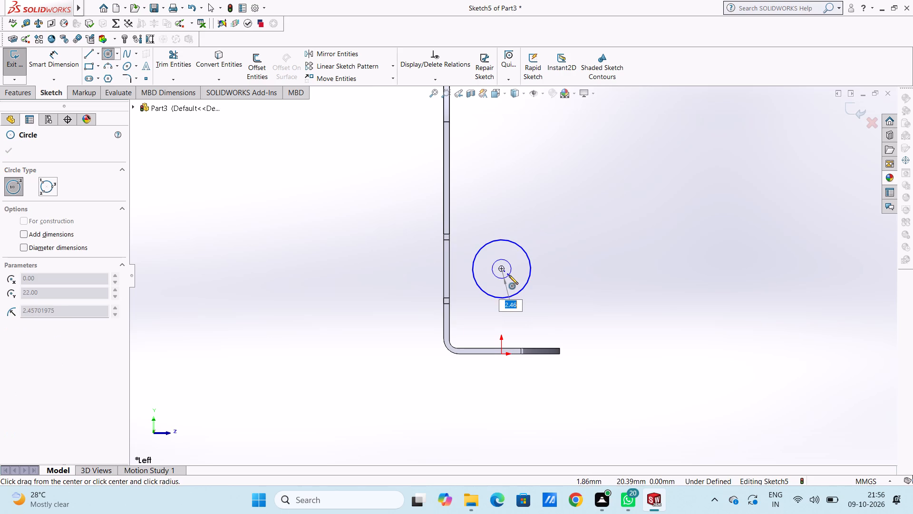
pyautogui.click(509, 275)
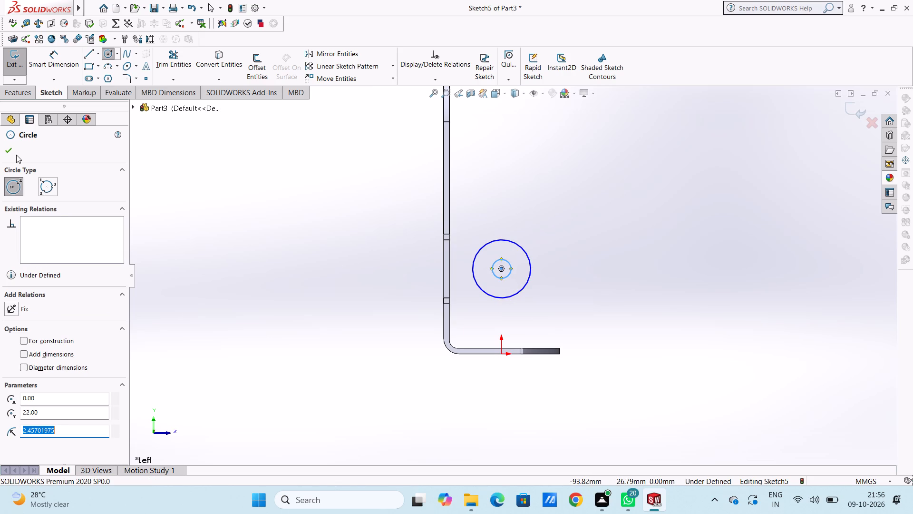
pyautogui.click(16, 155)
pyautogui.click(11, 150)
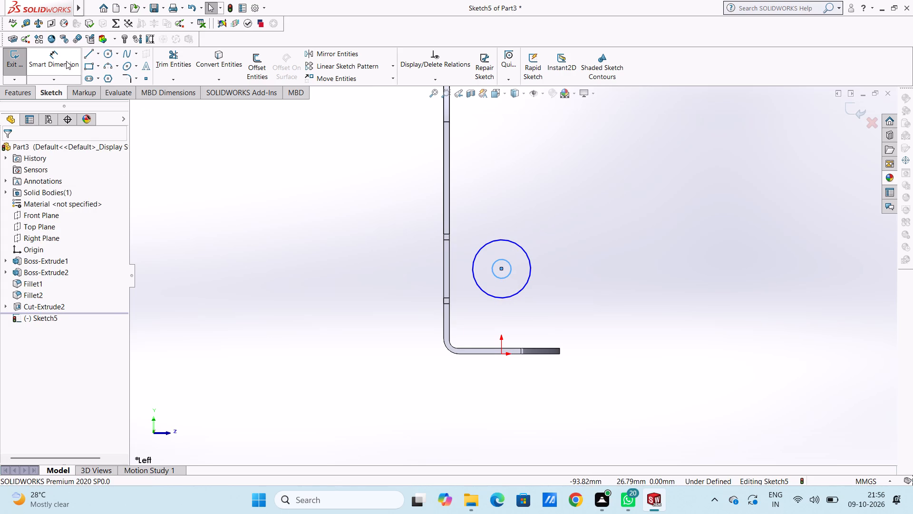
# Dimension the outer circle's diameter at 15 mm.
pyautogui.click(66, 60)
pyautogui.click(520, 247)
pyautogui.click(701, 169)
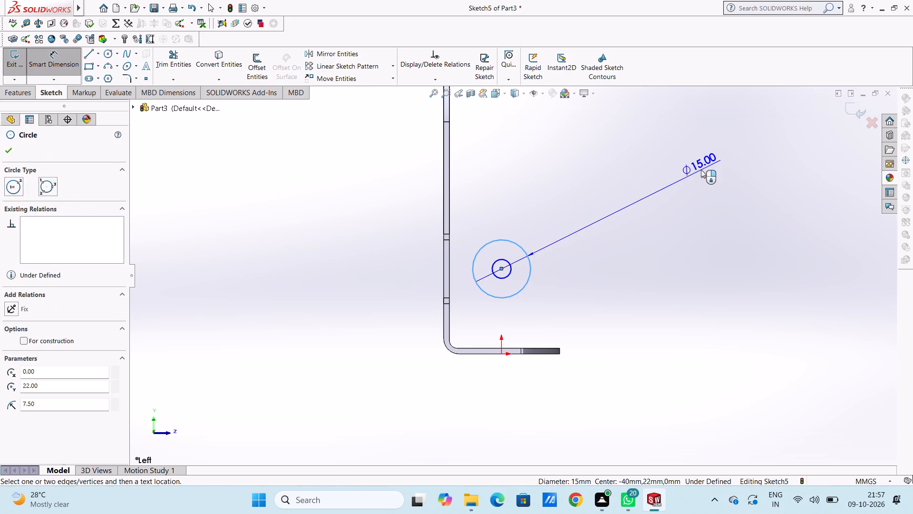
pyautogui.click(656, 154)
pyautogui.click(620, 159)
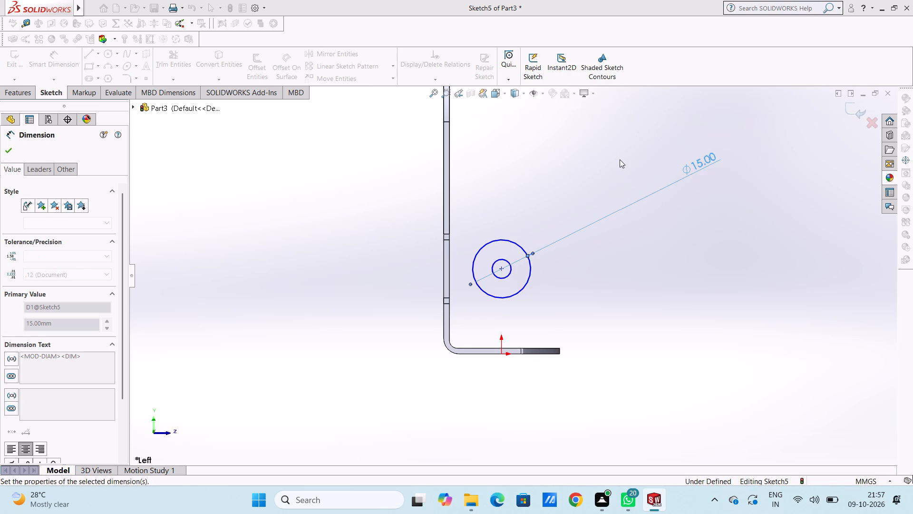
# Dimension the inner circle's diameter at 6.5 mm.
pyautogui.click(505, 260)
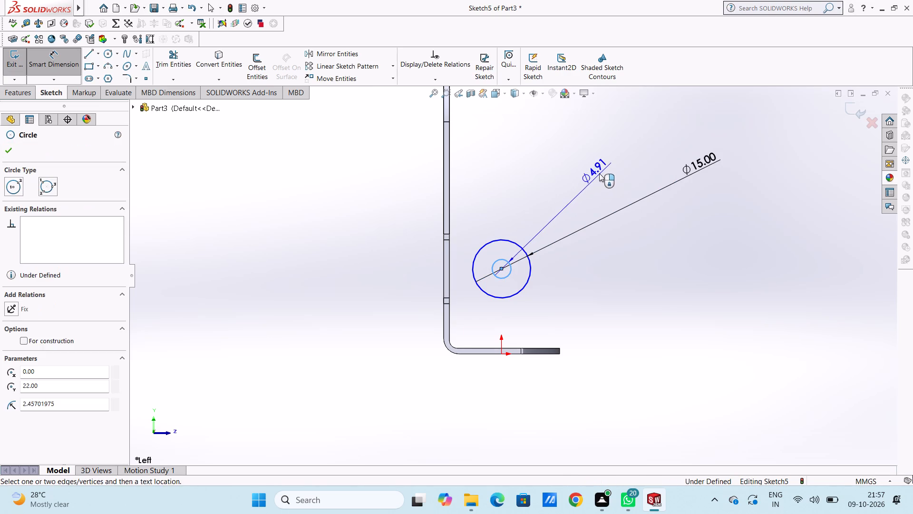
pyautogui.click(608, 158)
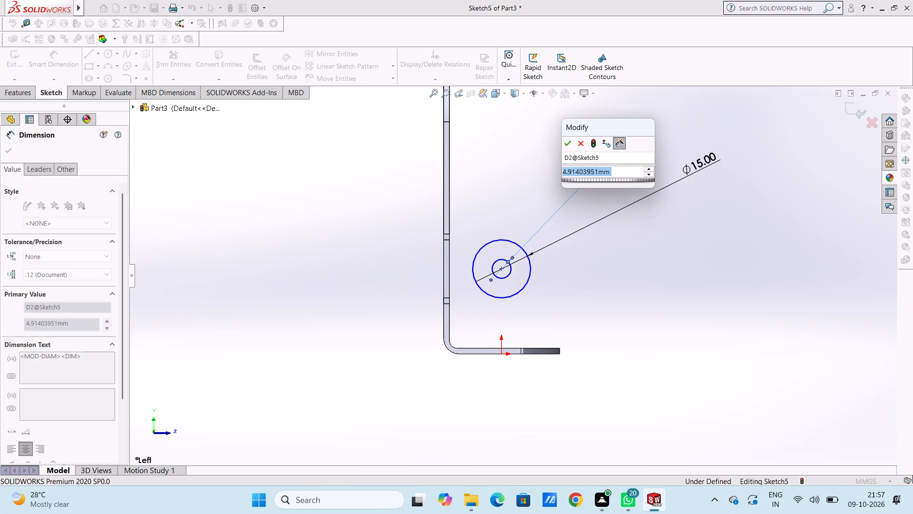
pyautogui.write('6.5')
pyautogui.press('Return')
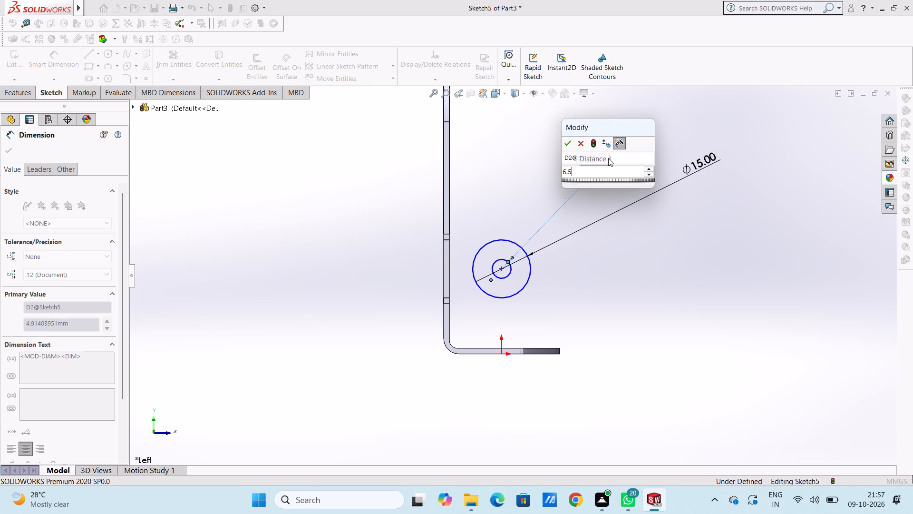
pyautogui.click(508, 185)
pyautogui.scroll(-1, 474, 293)
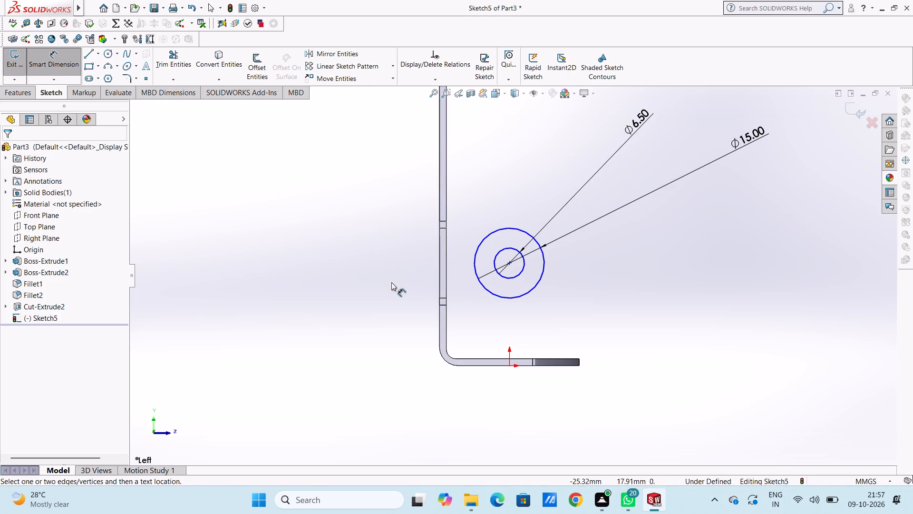
pyautogui.press('Escape')
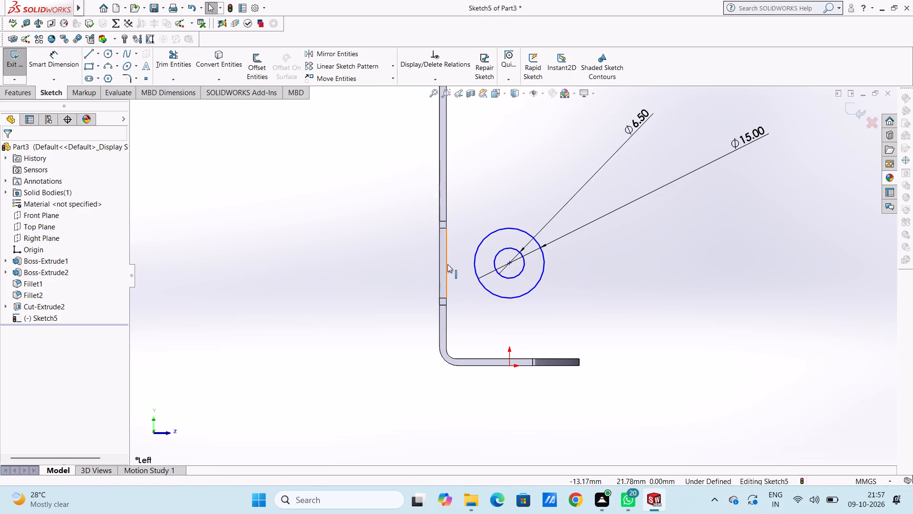
# Add a Horizontal relation between the midpoint of the upright's inner edge between the notches and the circles' centre.
pyautogui.click(447, 262)
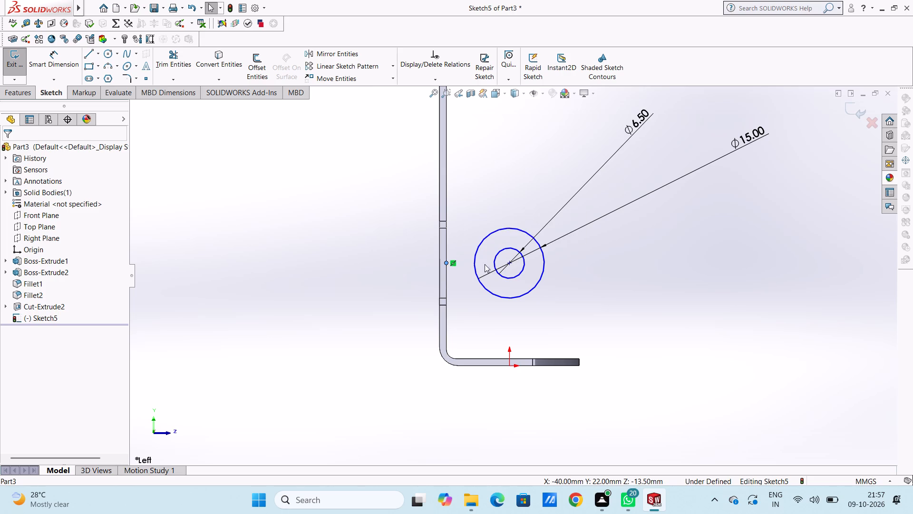
pyautogui.keyDown('ctrl'); pyautogui.click(509, 262); pyautogui.keyUp('ctrl')
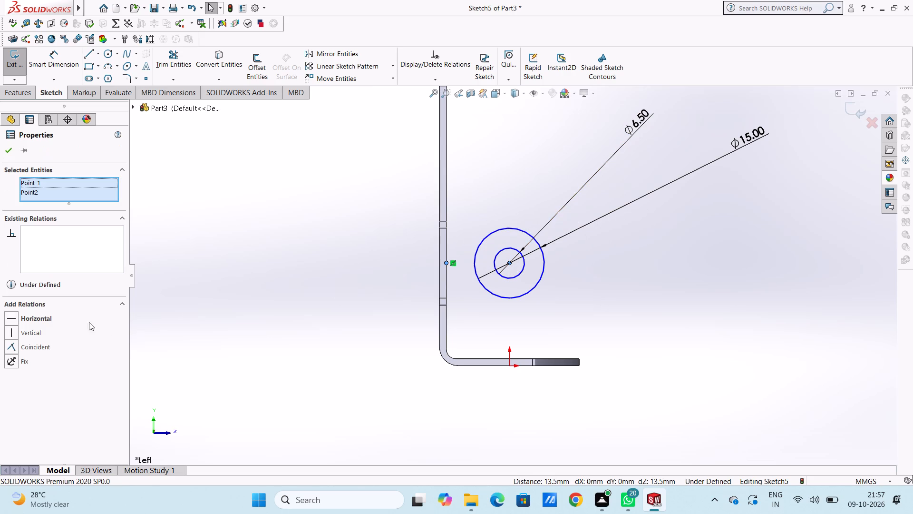
pyautogui.click(12, 320)
pyautogui.click(223, 277)
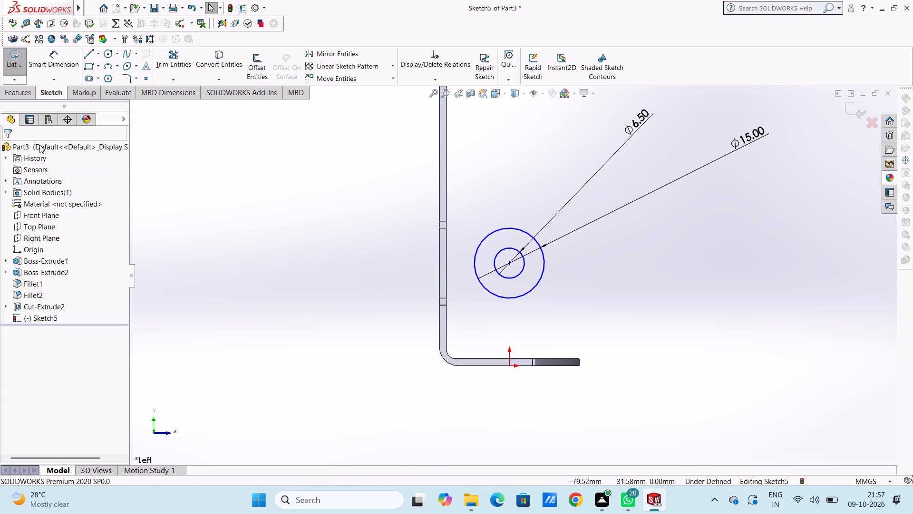
# Dimension the circles' centre 22 mm above the origin.
pyautogui.click(49, 61)
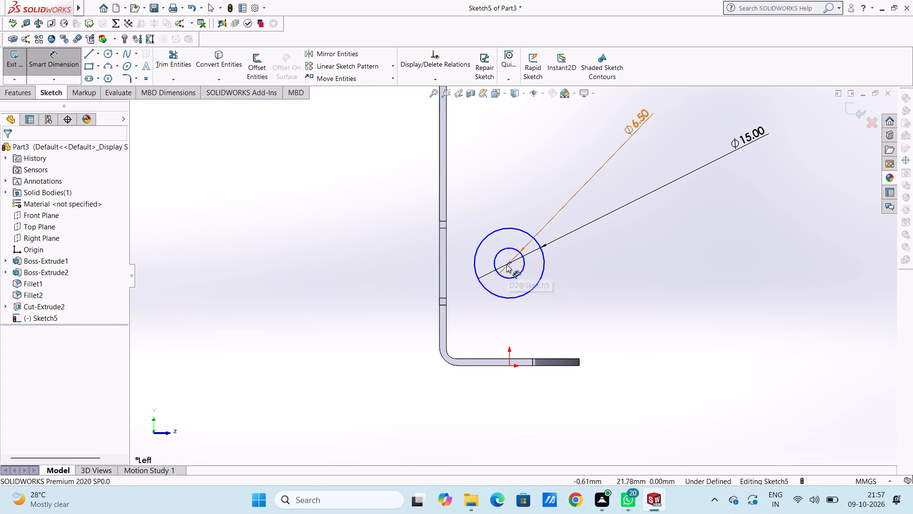
pyautogui.click(508, 264)
pyautogui.click(511, 365)
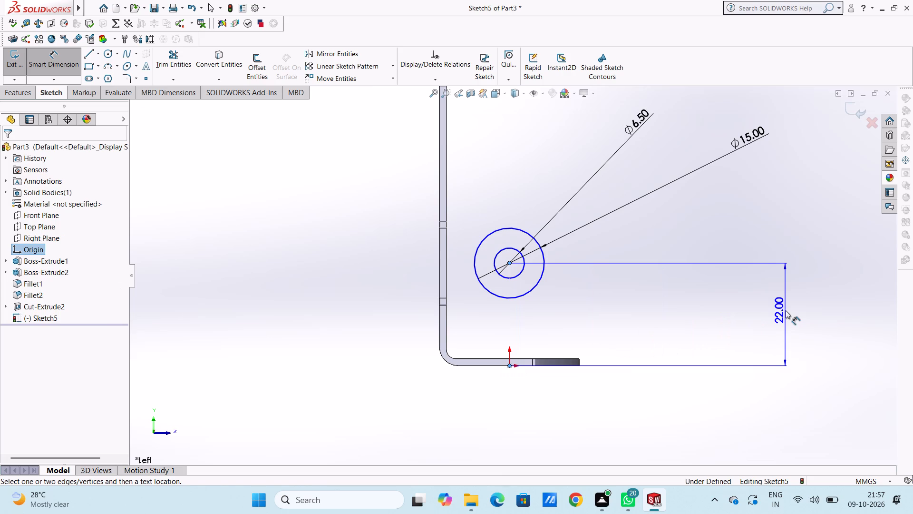
pyautogui.click(792, 309)
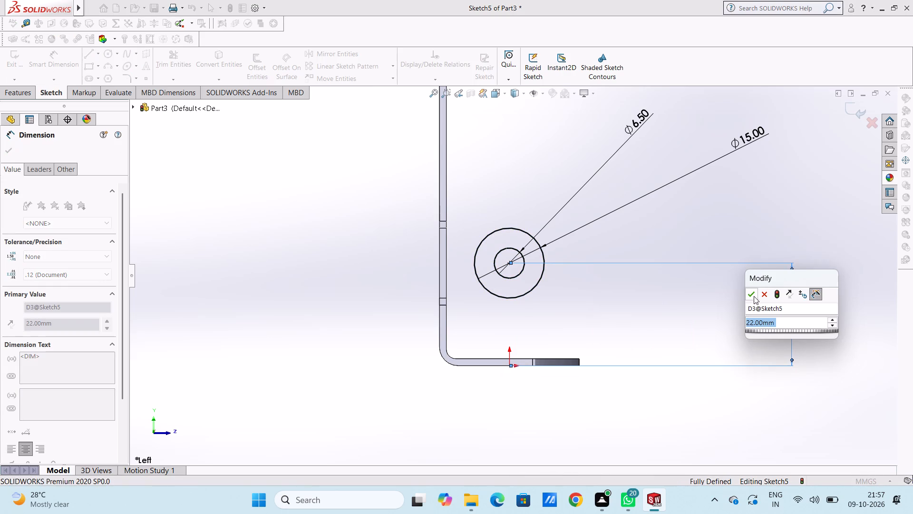
pyautogui.click(751, 295)
pyautogui.click(685, 306)
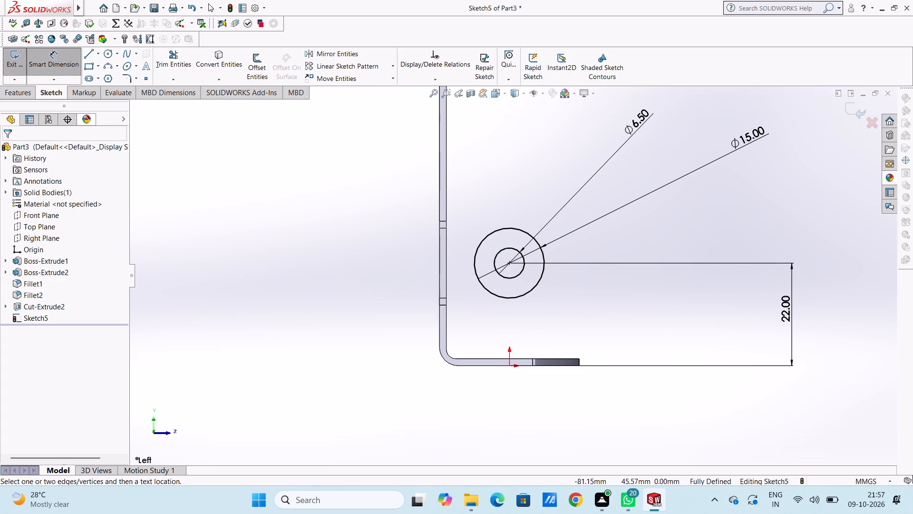
# Draw a horizontal line about 15 mm long from the outer circle's top point to the upright's outer edge.
pyautogui.click(92, 54)
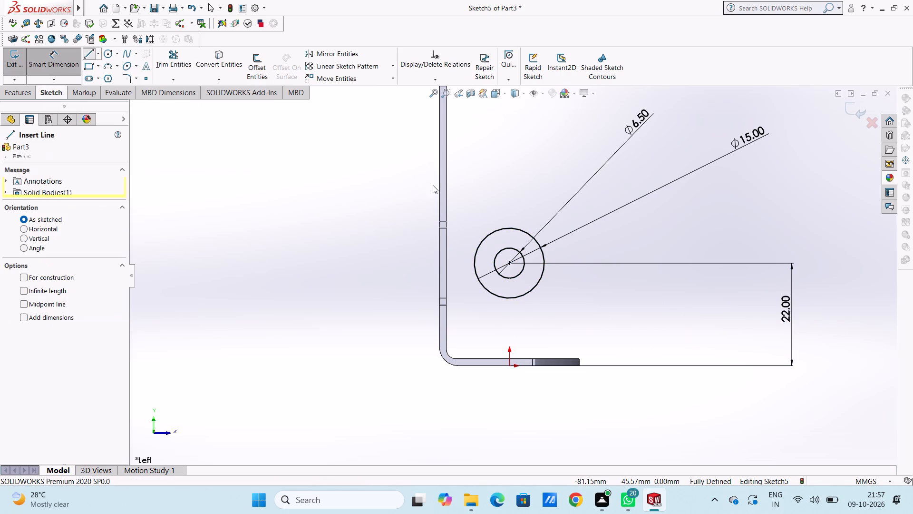
pyautogui.click(511, 227)
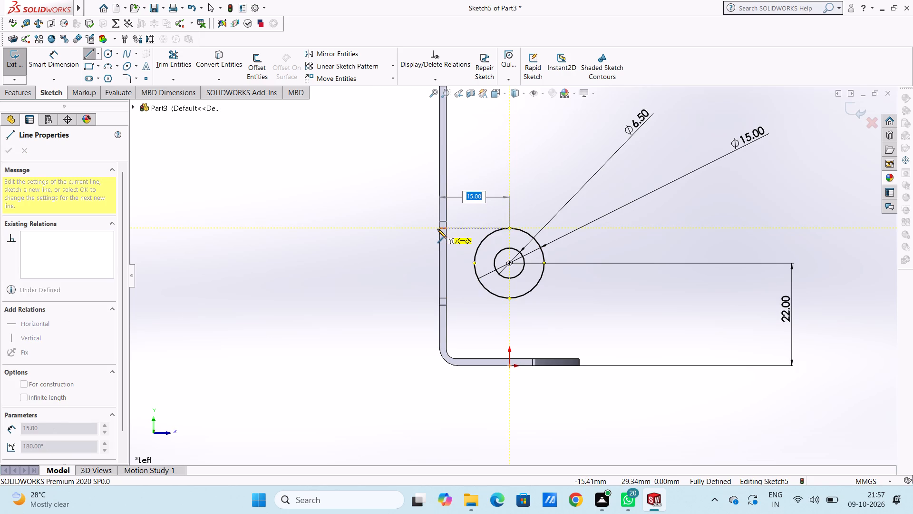
pyautogui.click(437, 229)
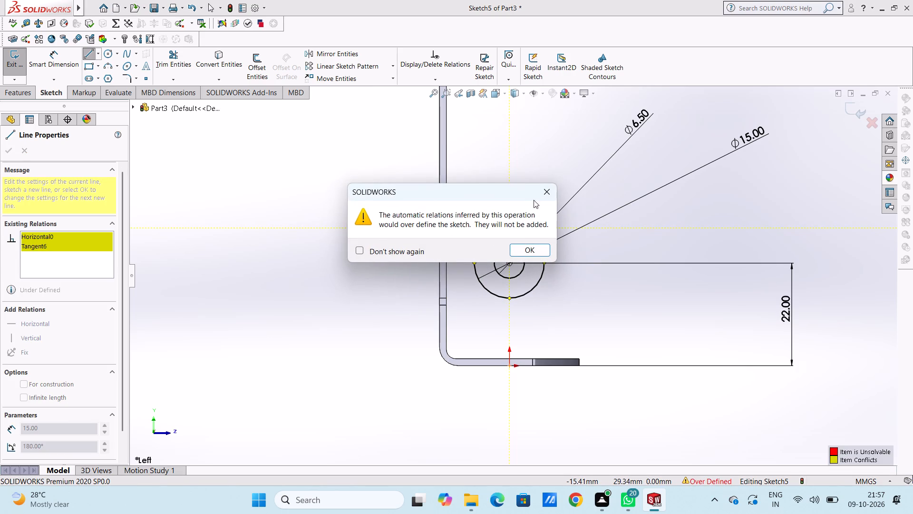
pyautogui.click(537, 196)
pyautogui.rightClick(331, 196)
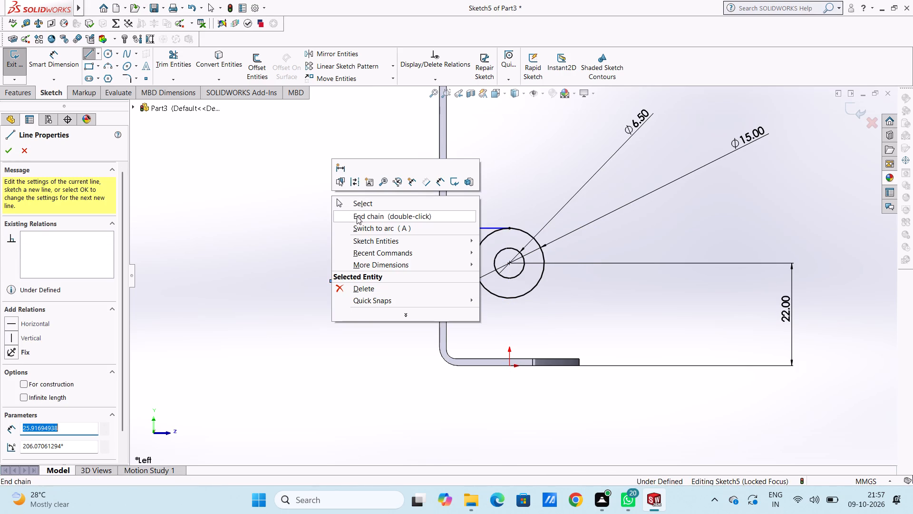
pyautogui.click(359, 203)
pyautogui.click(330, 210)
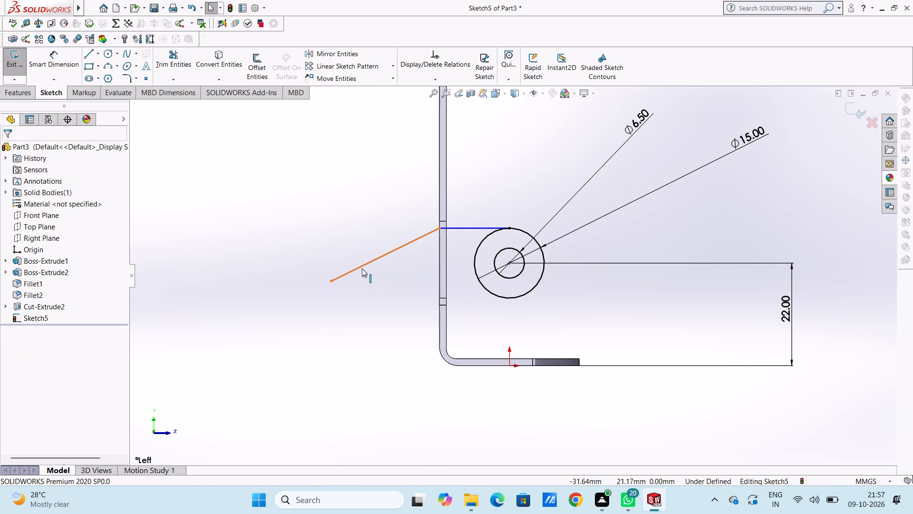
# Delete the stray slanted line running outward from the upper horizontal line's end at the upright.
pyautogui.click(360, 266)
pyautogui.rightClick(354, 166)
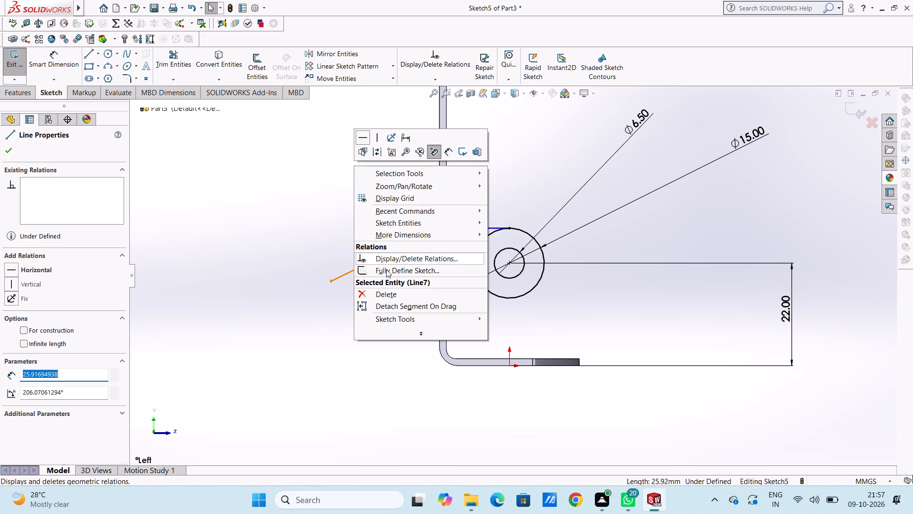
pyautogui.click(383, 296)
pyautogui.click(329, 245)
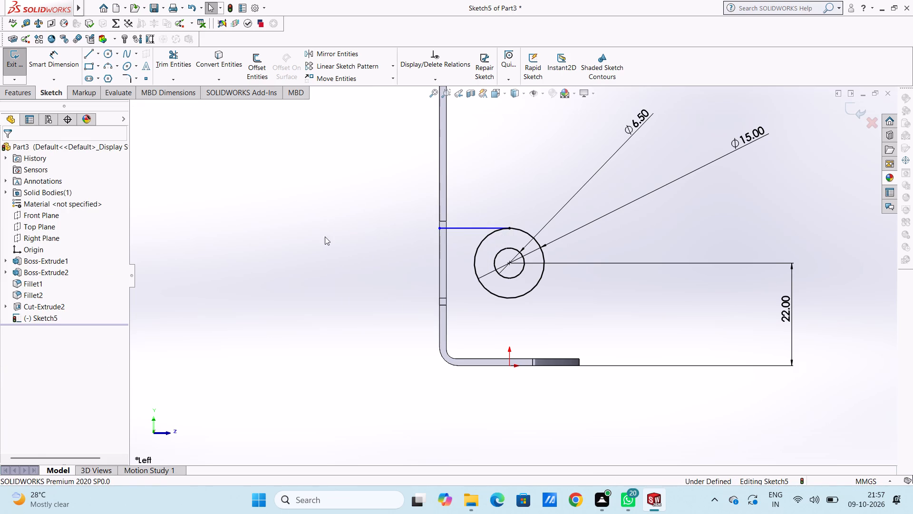
# Draw a horizontal line about 15 mm long from the upright's outer edge to the outer circle's bottom point.
pyautogui.click(93, 58)
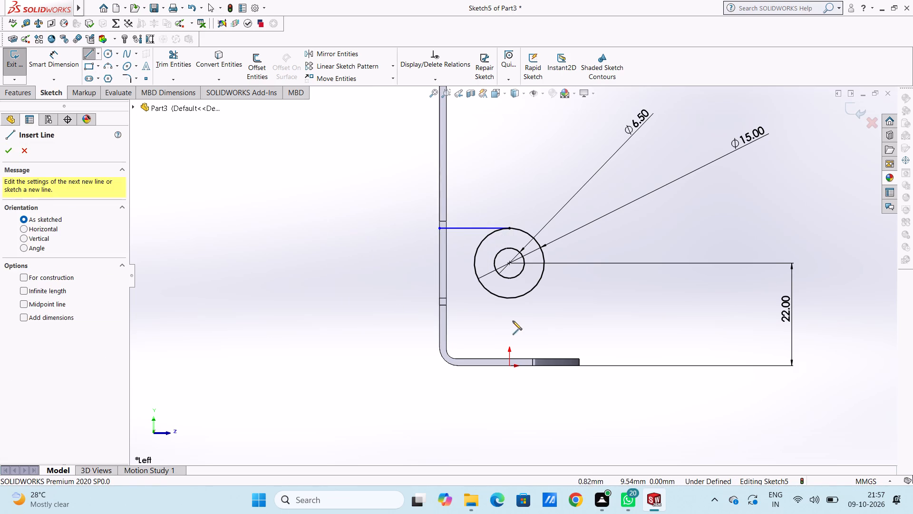
pyautogui.scroll(-2, 513, 321)
pyautogui.click(408, 284)
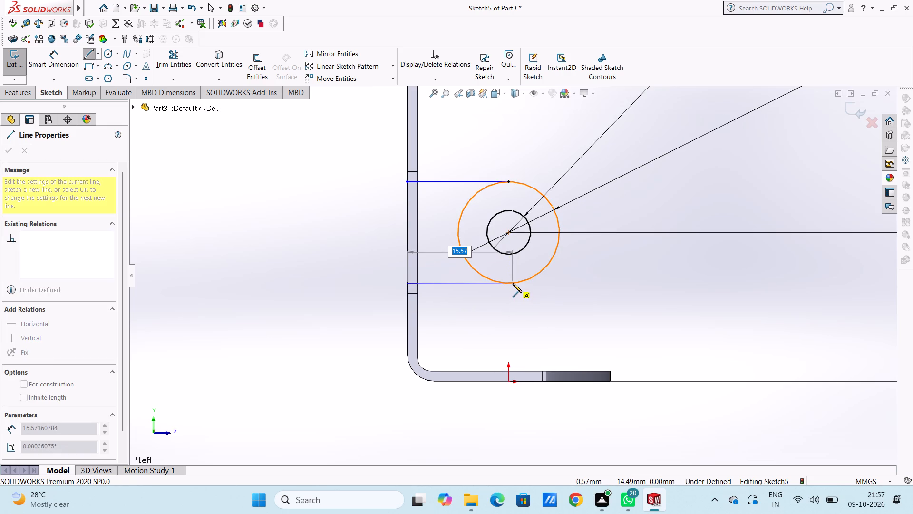
pyautogui.click(510, 284)
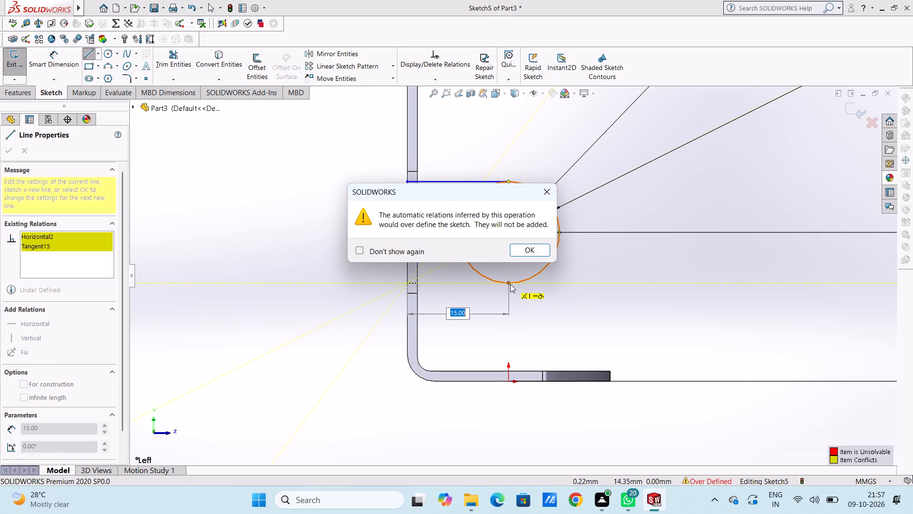
pyautogui.press('Escape')
pyautogui.press('Escape')
pyautogui.press('Escape')
pyautogui.press('Escape')
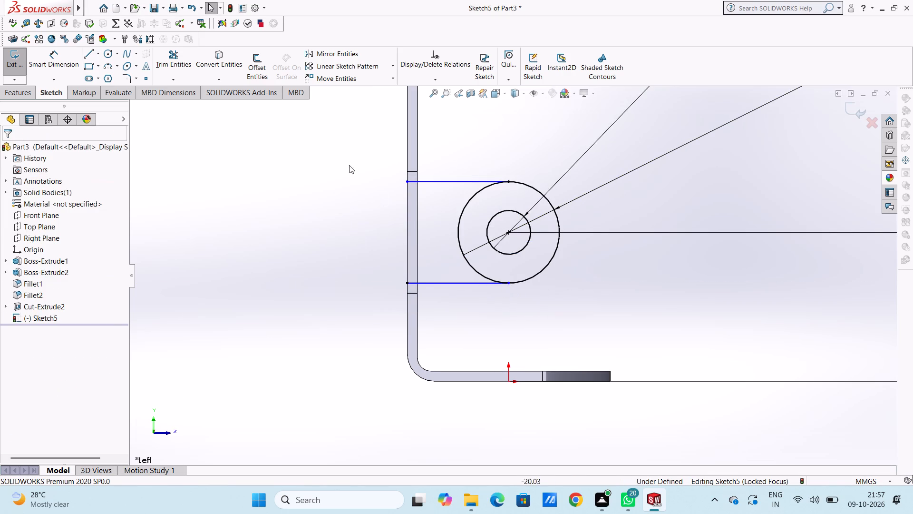
# Draw a vertical line about 15 mm long along the upright's outer edge, joining the ends of the two horizontal lines.
pyautogui.click(86, 53)
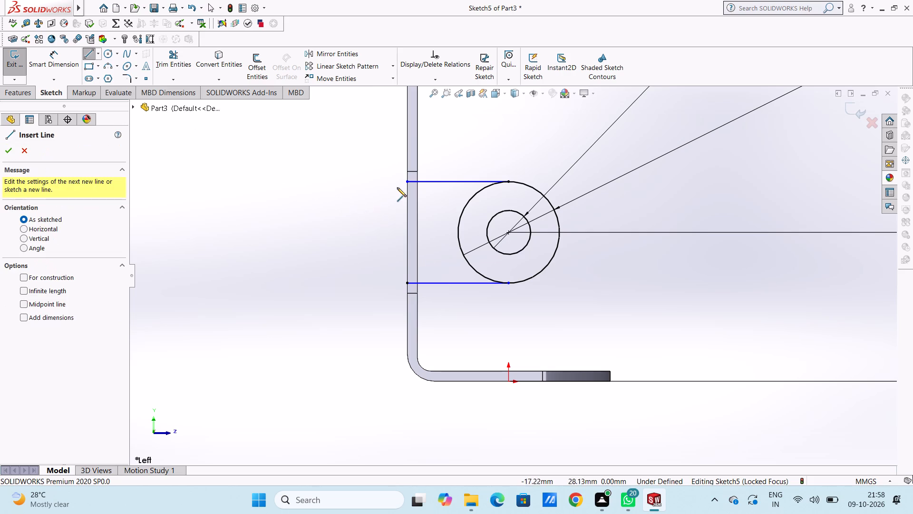
pyautogui.click(407, 181)
pyautogui.click(407, 281)
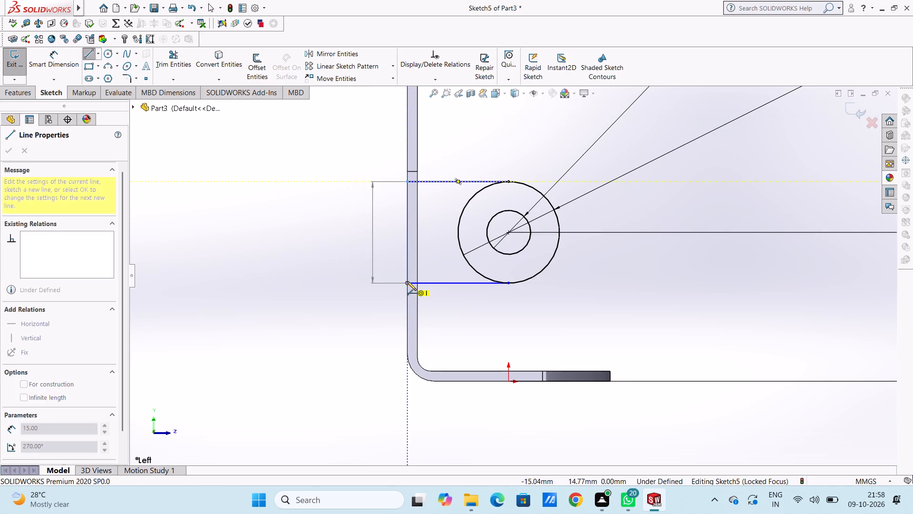
pyautogui.click(4, 151)
pyautogui.click(89, 55)
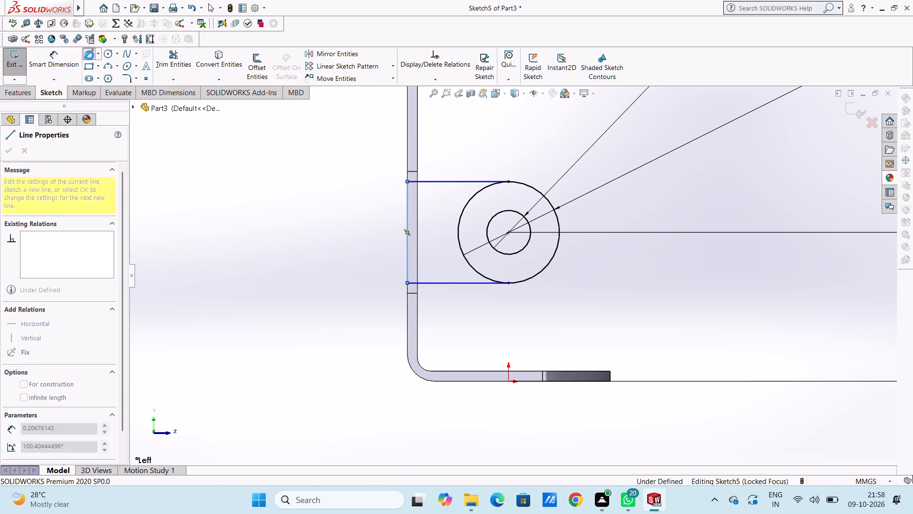
# Dimension the length of the lug profile's vertical closing line.
pyautogui.click(69, 67)
pyautogui.scroll(2, 362, 271)
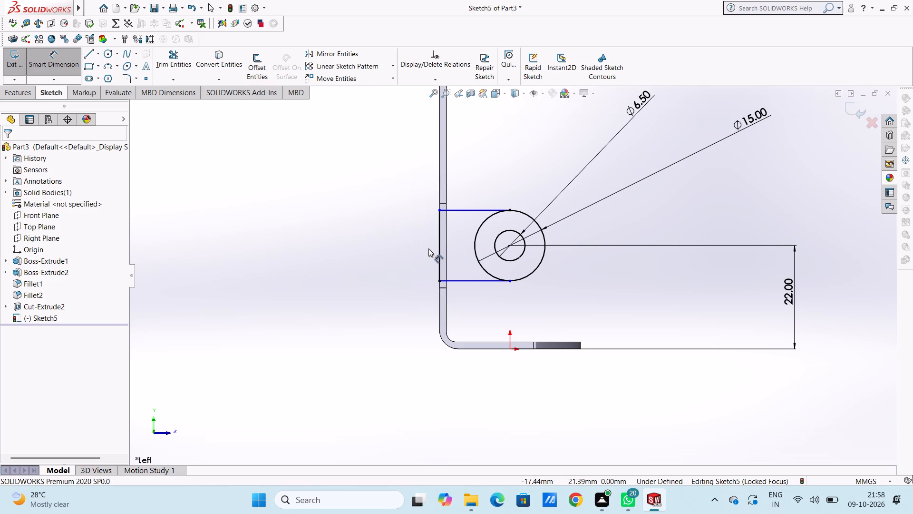
pyautogui.click(437, 247)
pyautogui.click(272, 259)
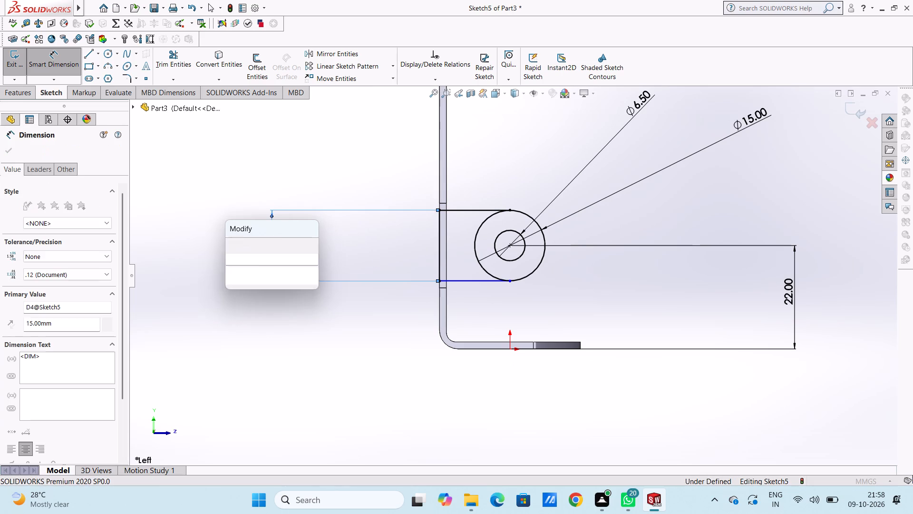
pyautogui.click(230, 246)
pyautogui.click(204, 246)
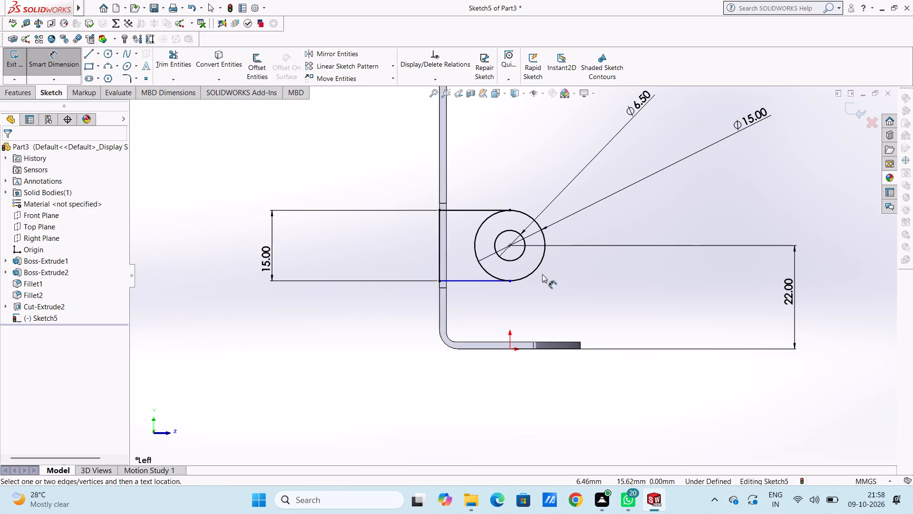
# Dimension the length of the lug profile's lower horizontal line.
pyautogui.click(483, 279)
pyautogui.click(483, 306)
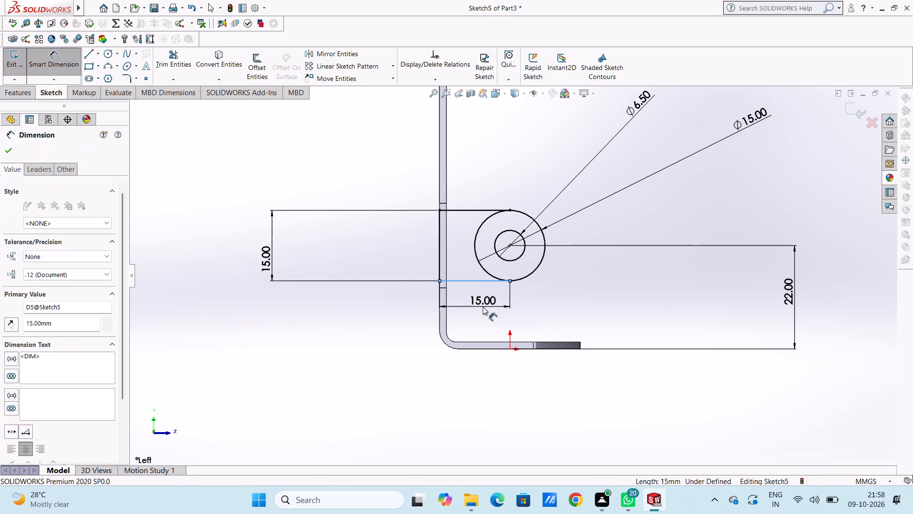
pyautogui.moveTo(440, 291); pyautogui.dragTo(436, 300)
pyautogui.click(398, 332)
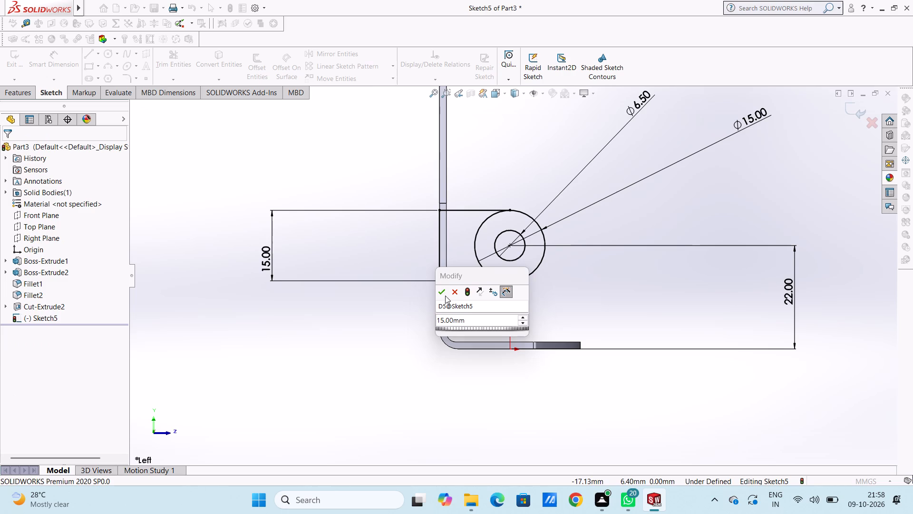
pyautogui.click(445, 290)
pyautogui.click(409, 341)
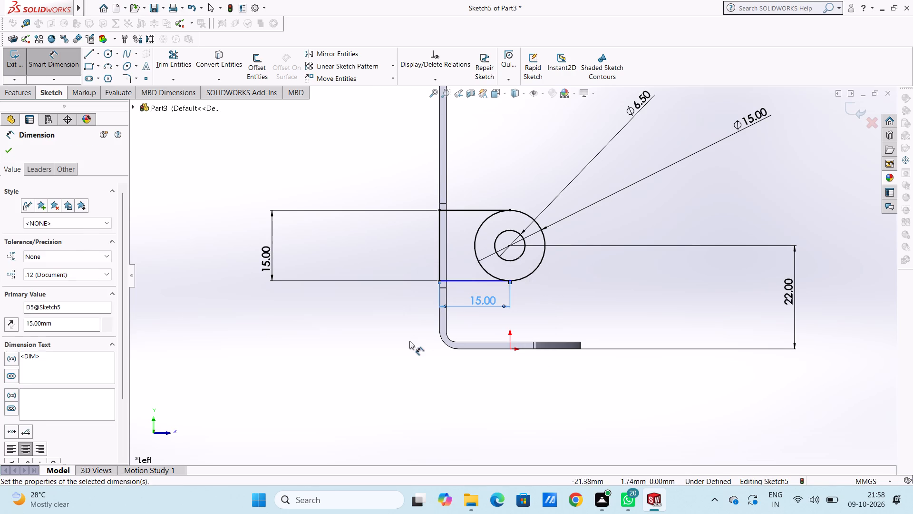
# Dimension the vertical distance between the outer circle's bottom point and the origin.
pyautogui.click(511, 282)
pyautogui.click(512, 349)
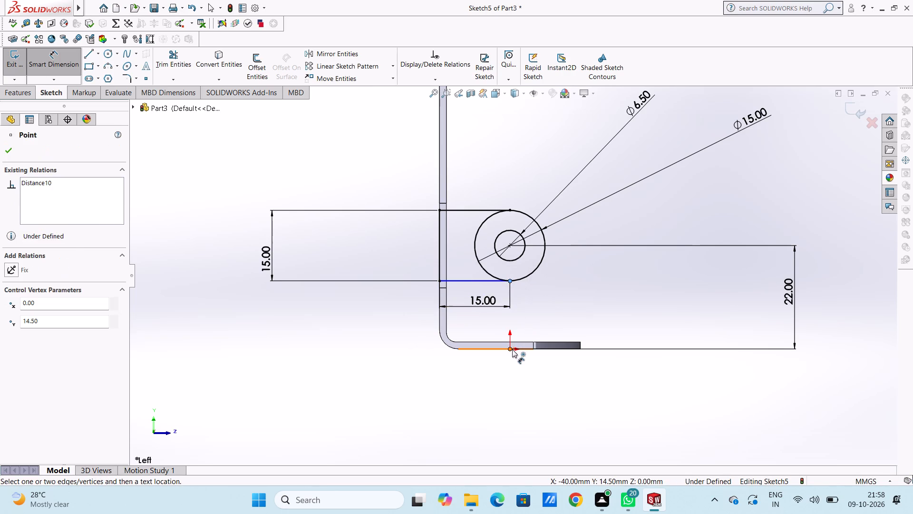
pyautogui.click(725, 323)
pyautogui.click(684, 311)
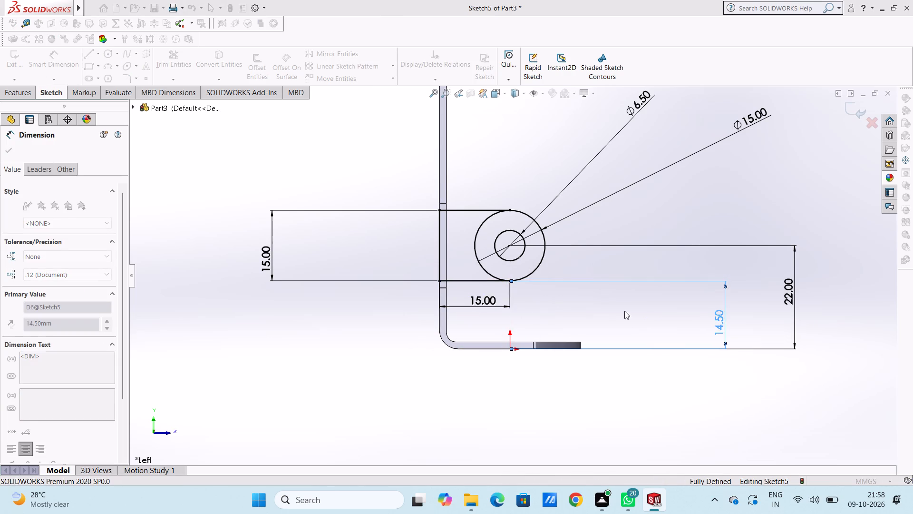
pyautogui.click(587, 312)
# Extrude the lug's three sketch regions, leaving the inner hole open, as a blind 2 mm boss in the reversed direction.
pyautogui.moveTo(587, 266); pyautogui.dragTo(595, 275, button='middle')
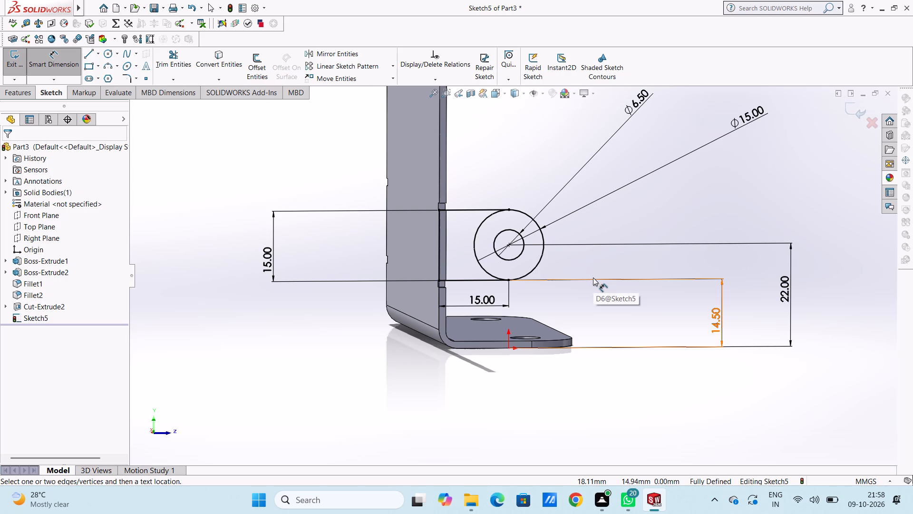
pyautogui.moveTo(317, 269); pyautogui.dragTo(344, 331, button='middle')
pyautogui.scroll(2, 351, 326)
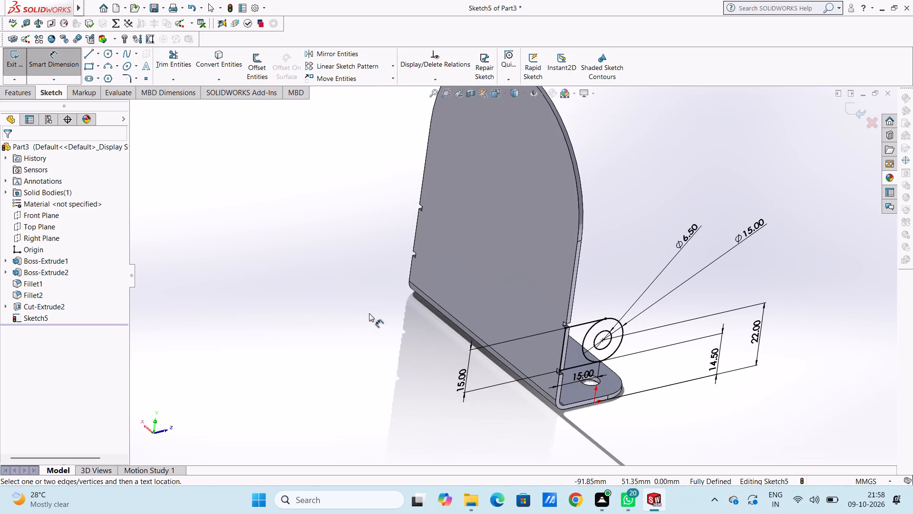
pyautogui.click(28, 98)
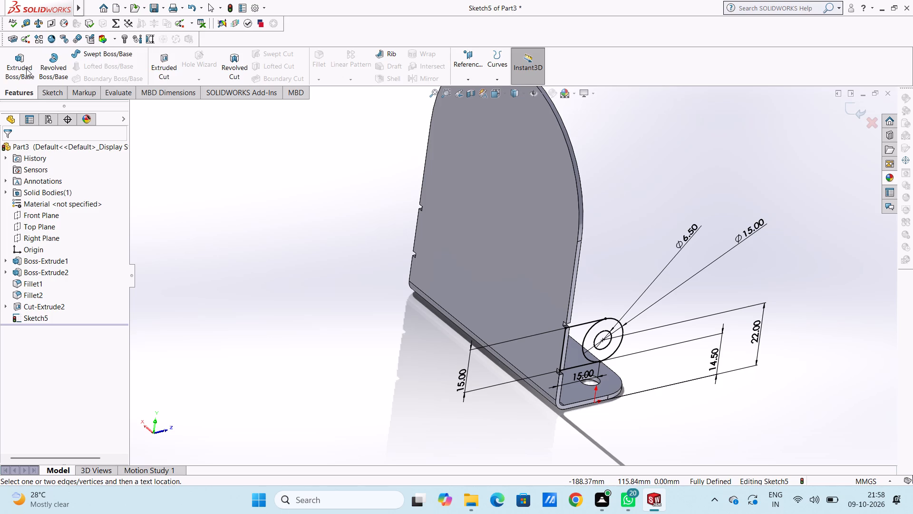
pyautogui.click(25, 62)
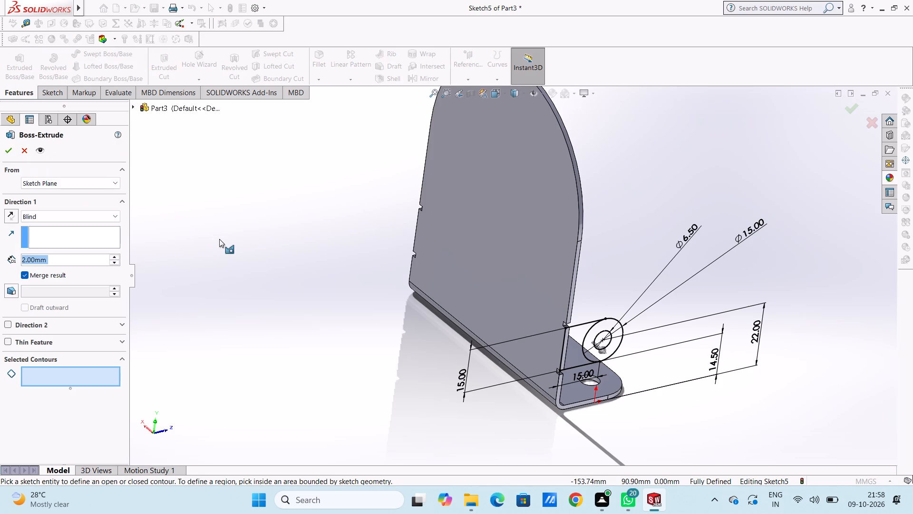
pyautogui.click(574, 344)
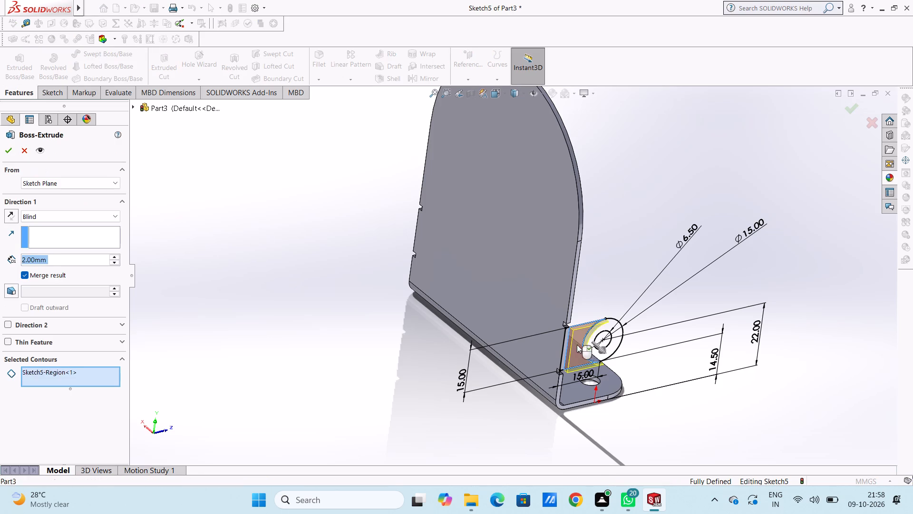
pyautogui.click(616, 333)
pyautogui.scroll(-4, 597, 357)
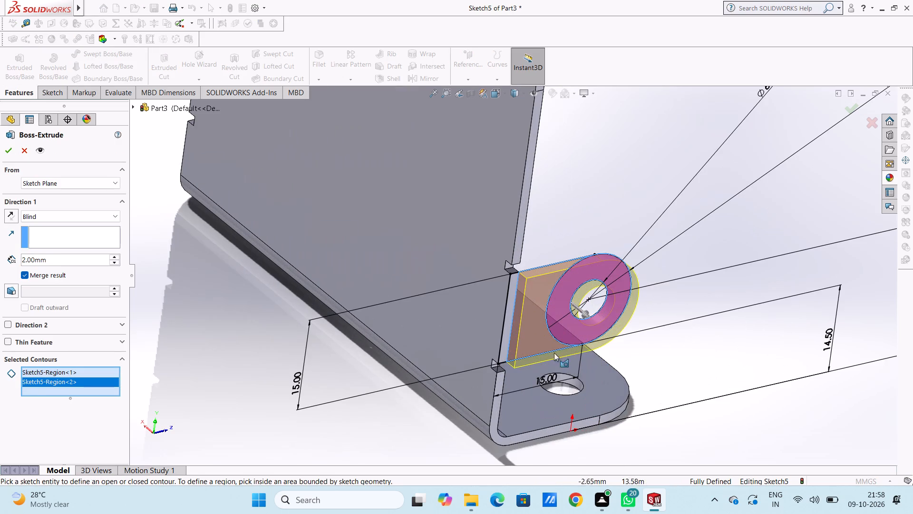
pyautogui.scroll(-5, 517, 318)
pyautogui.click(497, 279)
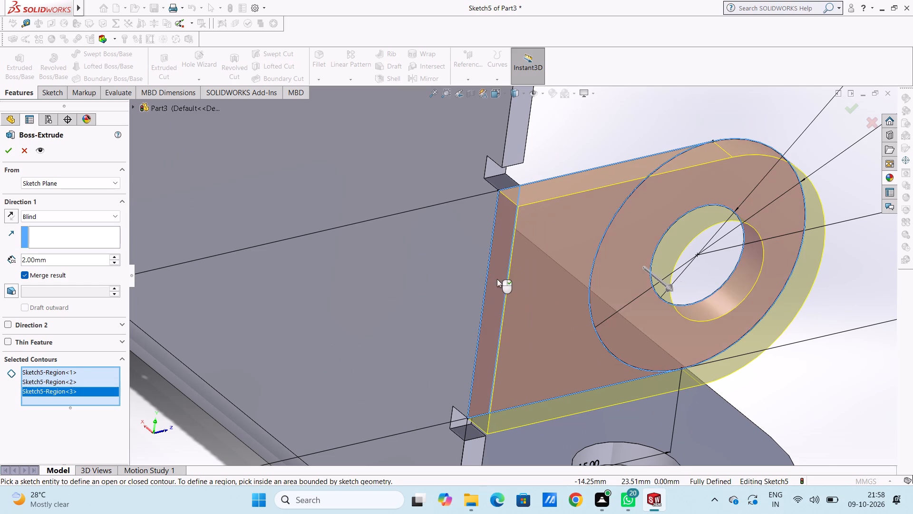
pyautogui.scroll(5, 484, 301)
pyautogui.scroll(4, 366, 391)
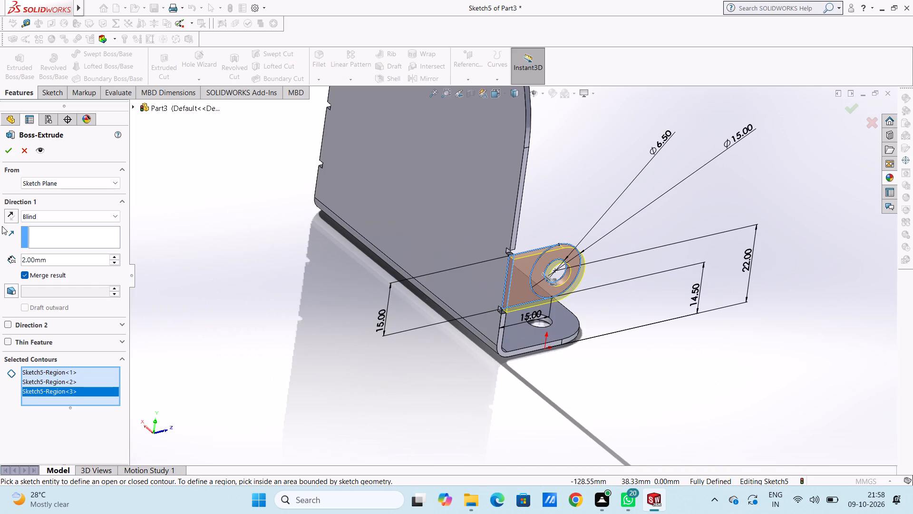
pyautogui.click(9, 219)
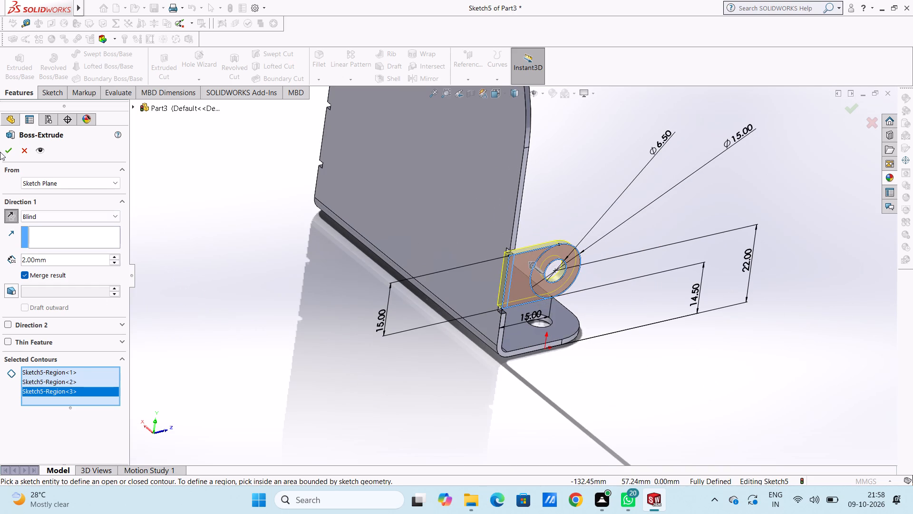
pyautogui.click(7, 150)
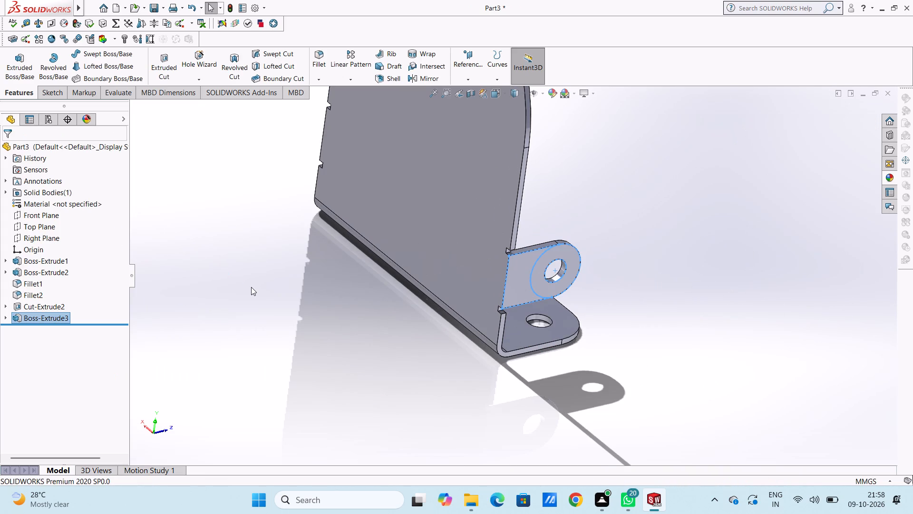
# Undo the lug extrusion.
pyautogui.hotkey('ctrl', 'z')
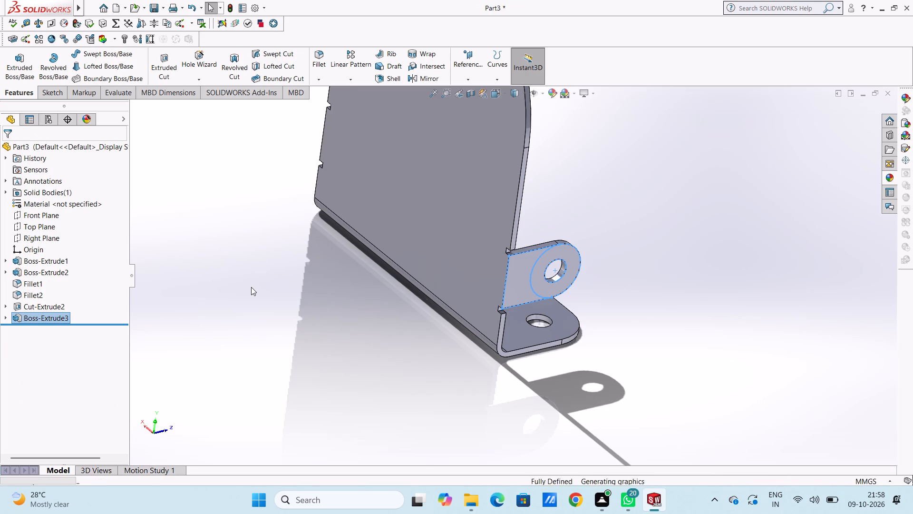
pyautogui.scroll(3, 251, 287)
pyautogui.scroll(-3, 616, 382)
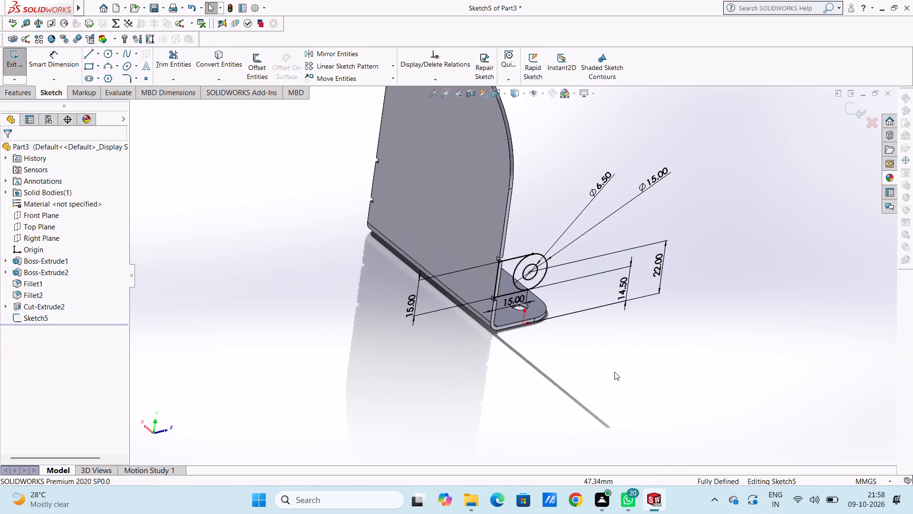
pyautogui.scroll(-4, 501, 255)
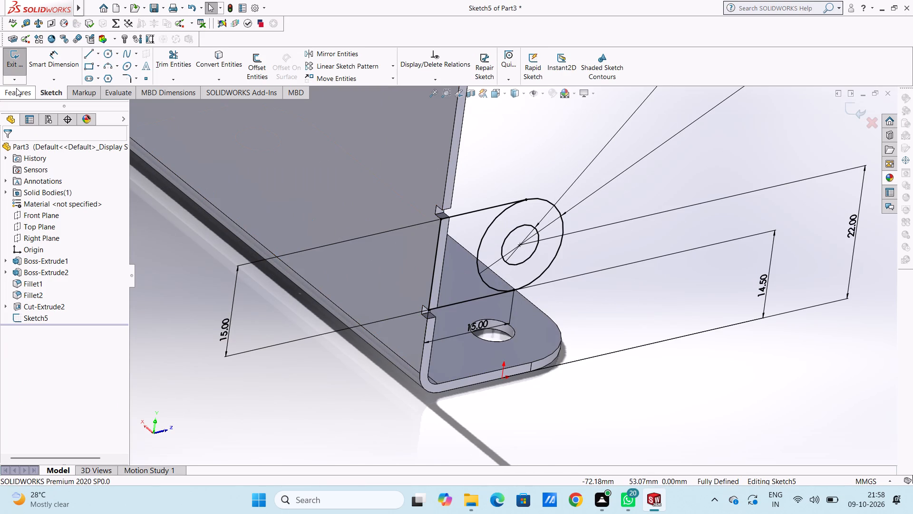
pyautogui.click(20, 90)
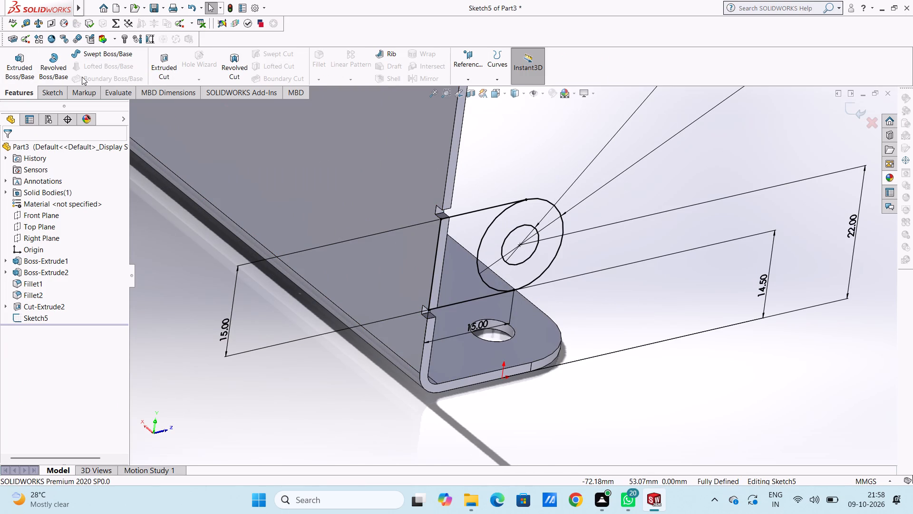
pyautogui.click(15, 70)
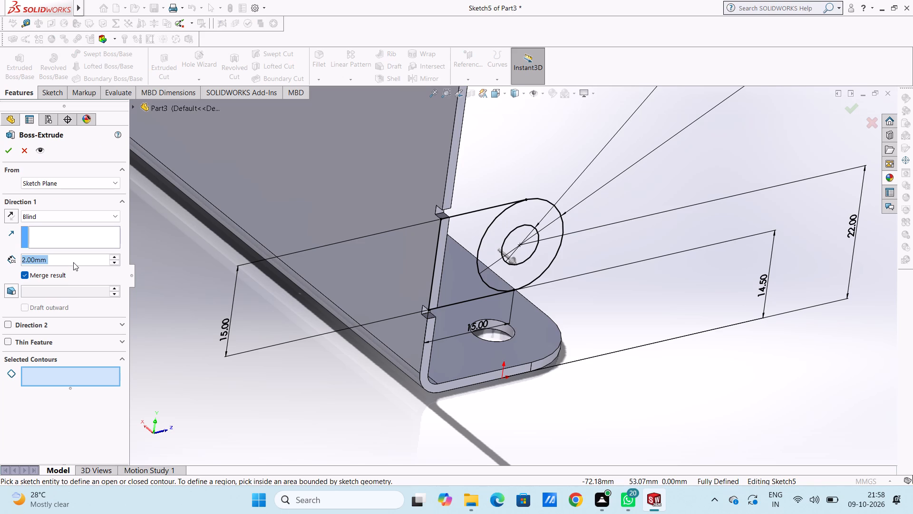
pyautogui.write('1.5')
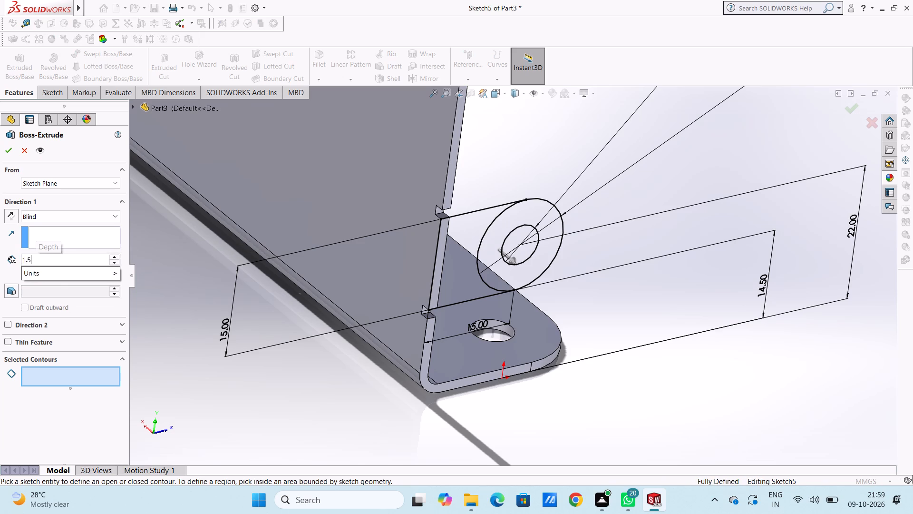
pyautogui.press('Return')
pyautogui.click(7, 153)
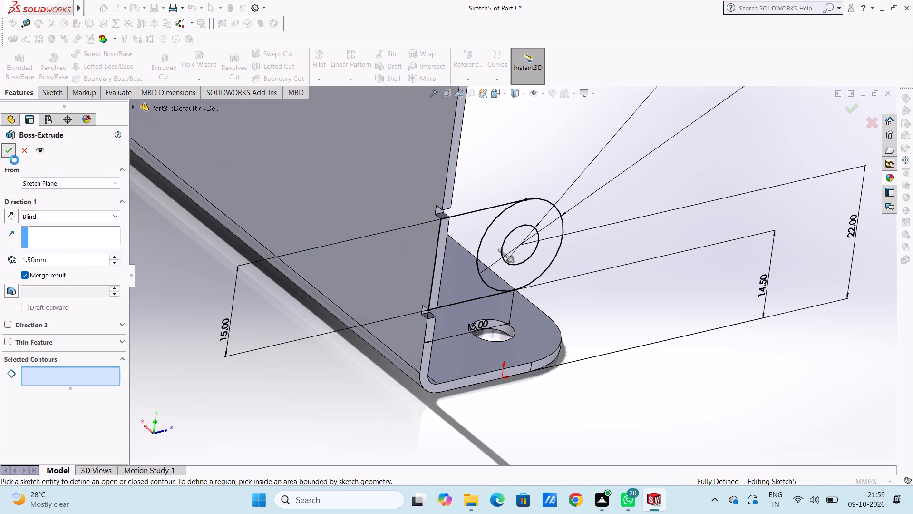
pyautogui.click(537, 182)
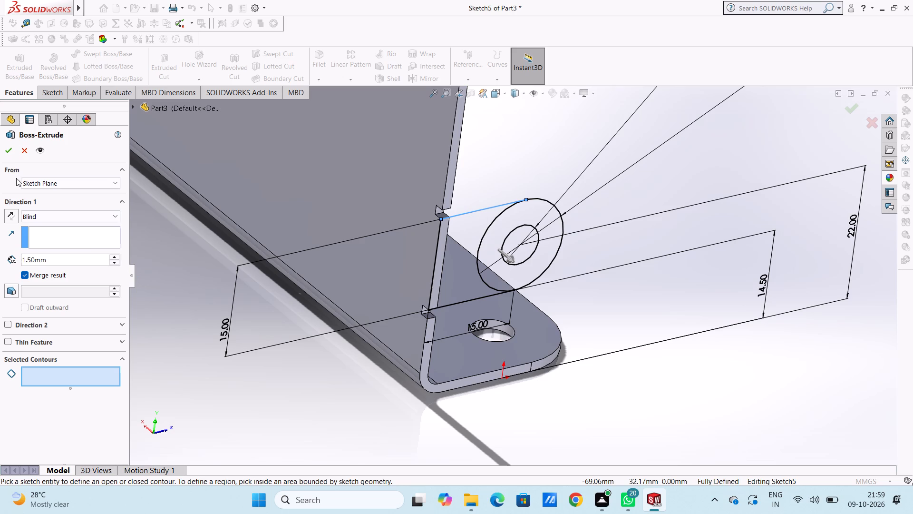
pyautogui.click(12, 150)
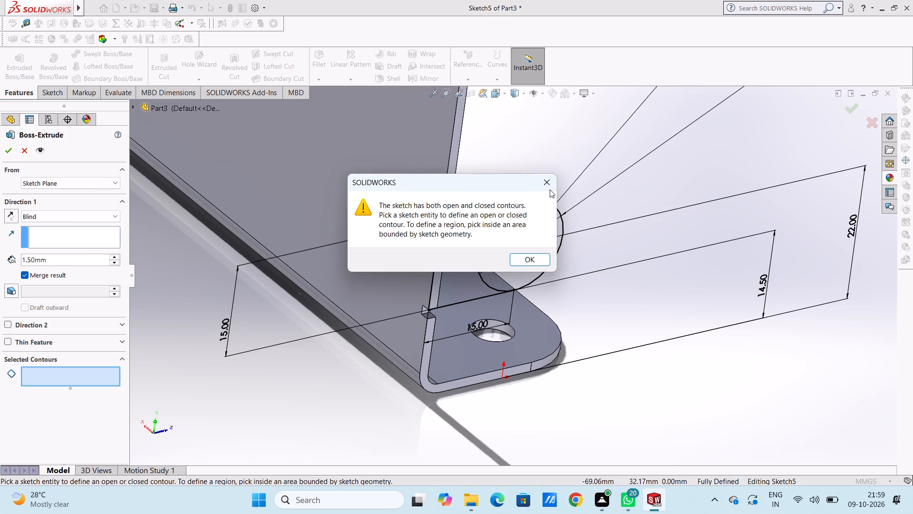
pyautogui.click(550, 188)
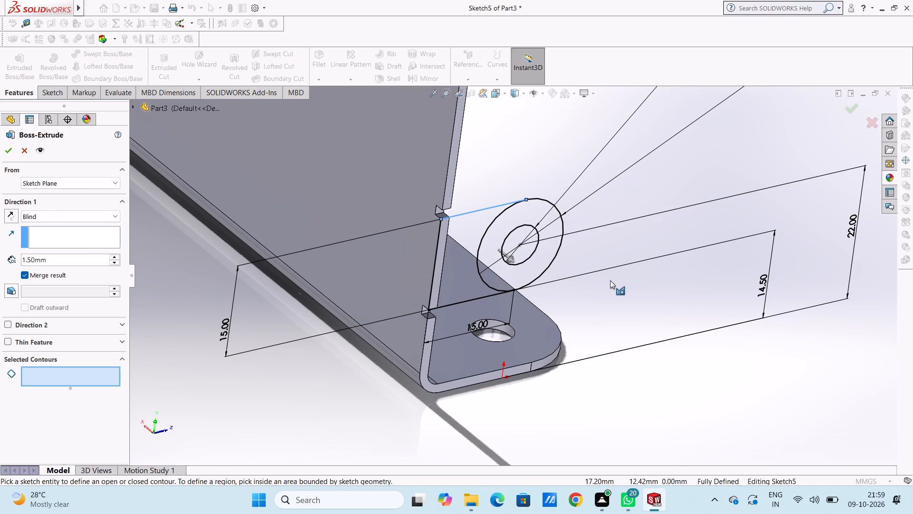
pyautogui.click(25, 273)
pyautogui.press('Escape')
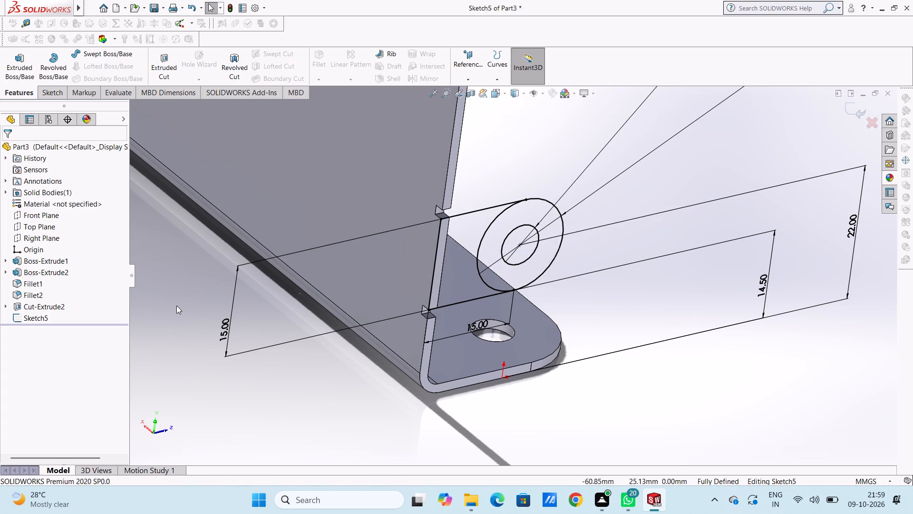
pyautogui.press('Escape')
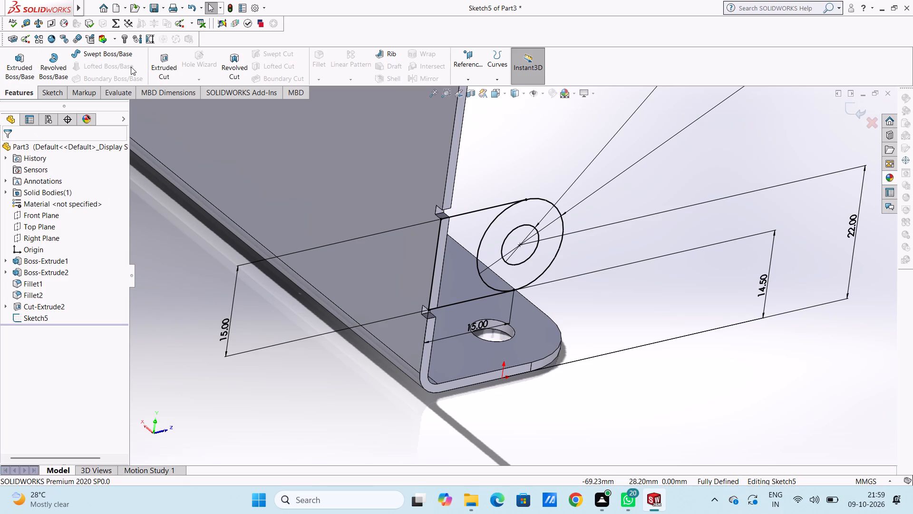
# Extrude the lug's three sketch regions, leaving the inner hole open, as a blind 1.5 mm boss in the reversed direction.
pyautogui.click(22, 68)
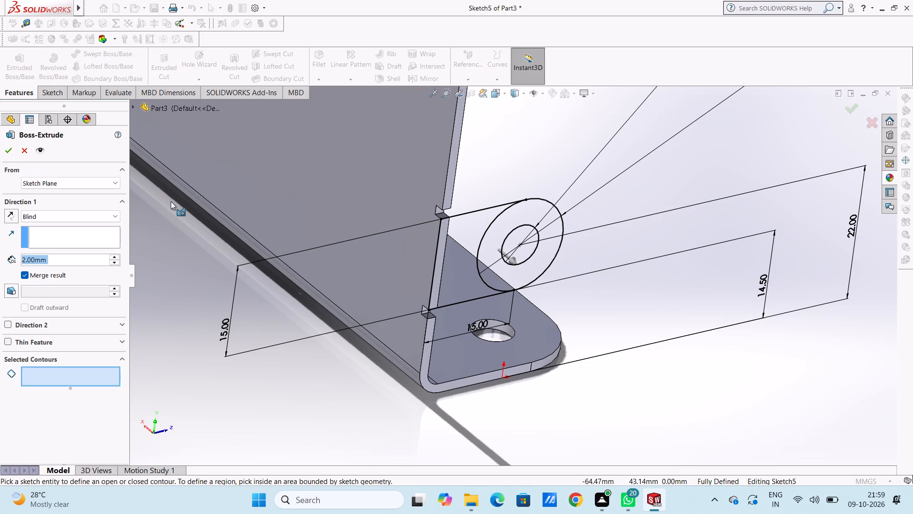
pyautogui.click(516, 220)
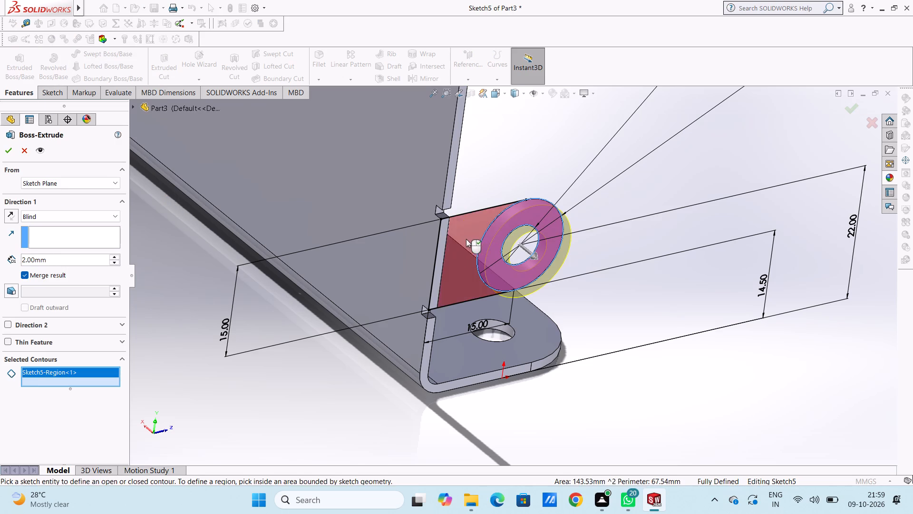
pyautogui.click(463, 238)
pyautogui.click(445, 242)
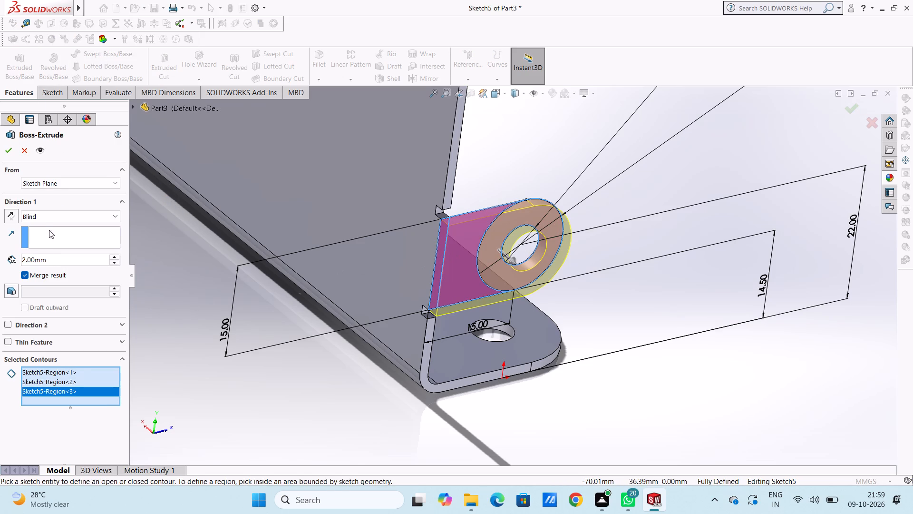
pyautogui.click(8, 214)
pyautogui.click(61, 258)
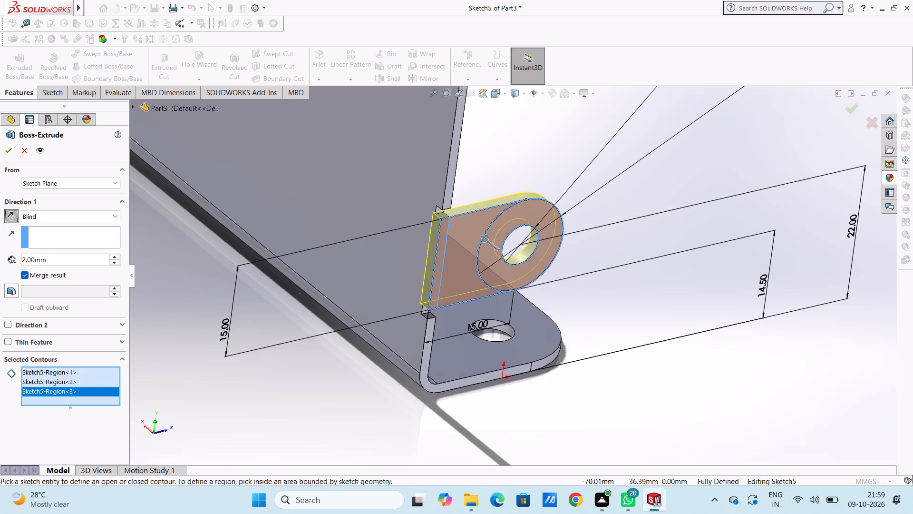
pyautogui.click(61, 257)
pyautogui.write('1.5')
pyautogui.press('Return')
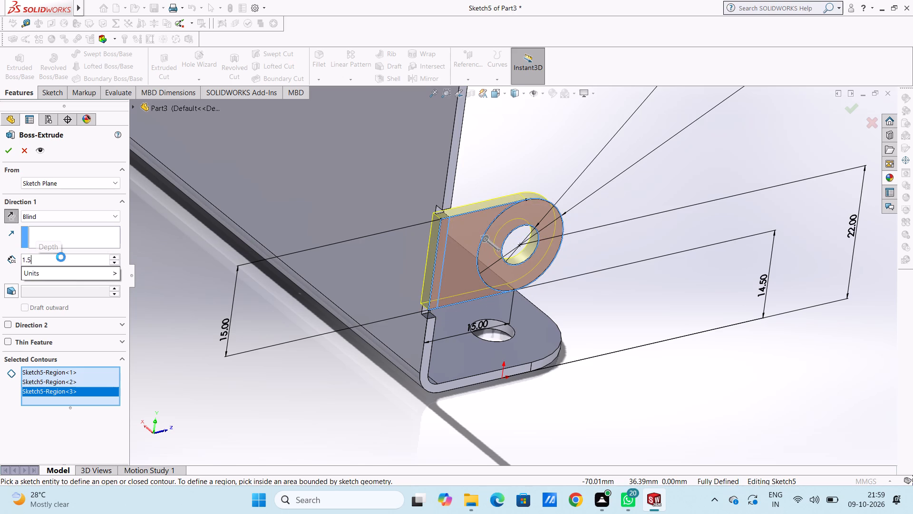
pyautogui.click(14, 152)
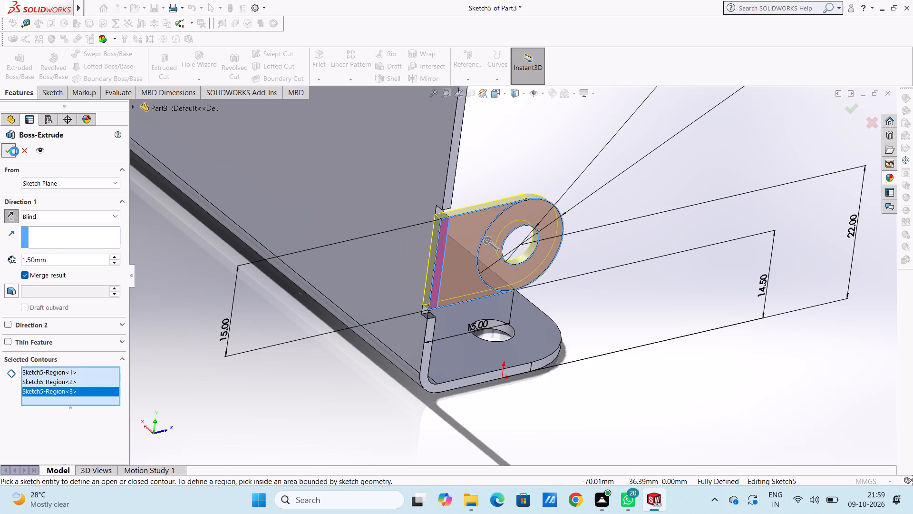
pyautogui.click(167, 235)
# Examine the extruded lug and its junction with the upright from several angles.
pyautogui.scroll(4, 190, 251)
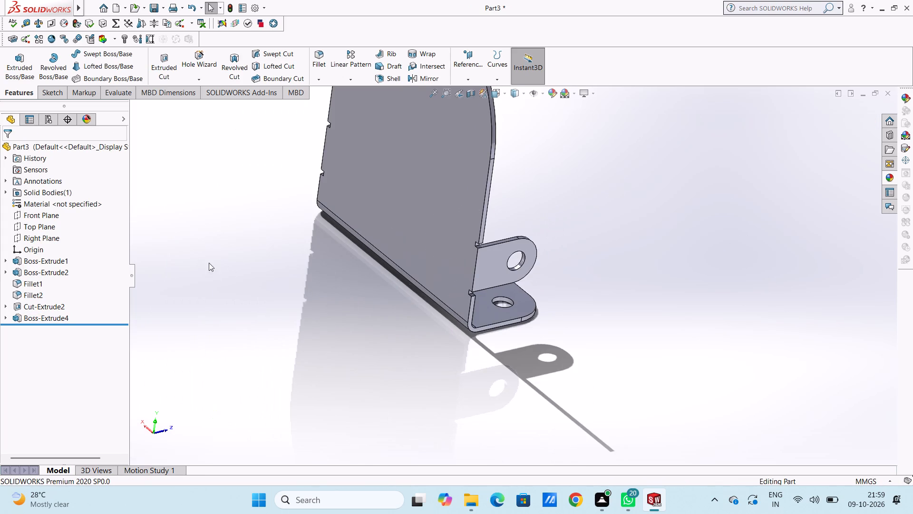
pyautogui.moveTo(264, 275); pyautogui.dragTo(281, 249, button='middle')
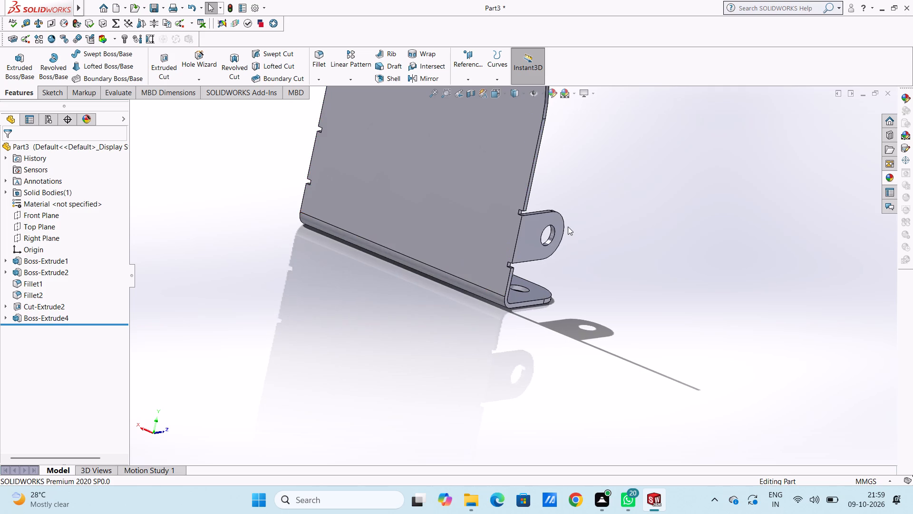
pyautogui.scroll(-4, 568, 226)
pyautogui.moveTo(526, 186); pyautogui.dragTo(504, 251, button='middle')
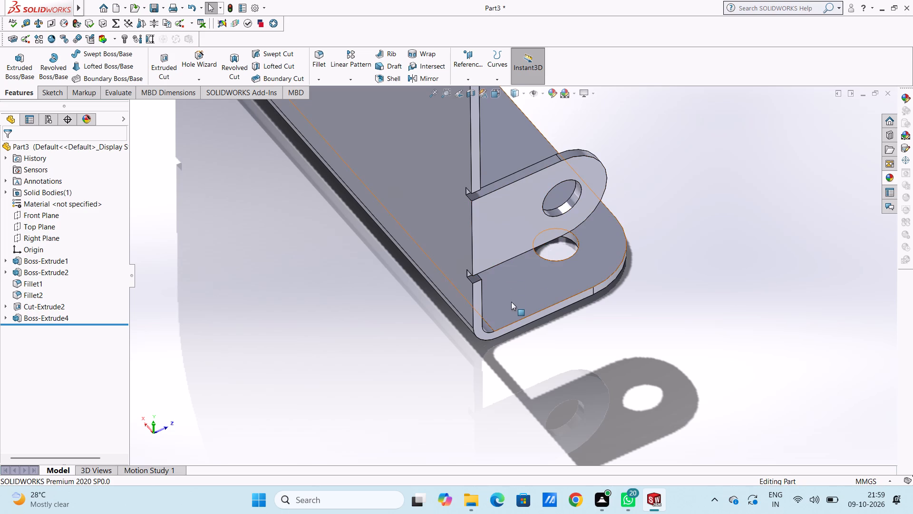
pyautogui.moveTo(516, 329); pyautogui.dragTo(522, 290, button='middle')
pyautogui.scroll(-1, 516, 162)
pyautogui.scroll(4, 516, 162)
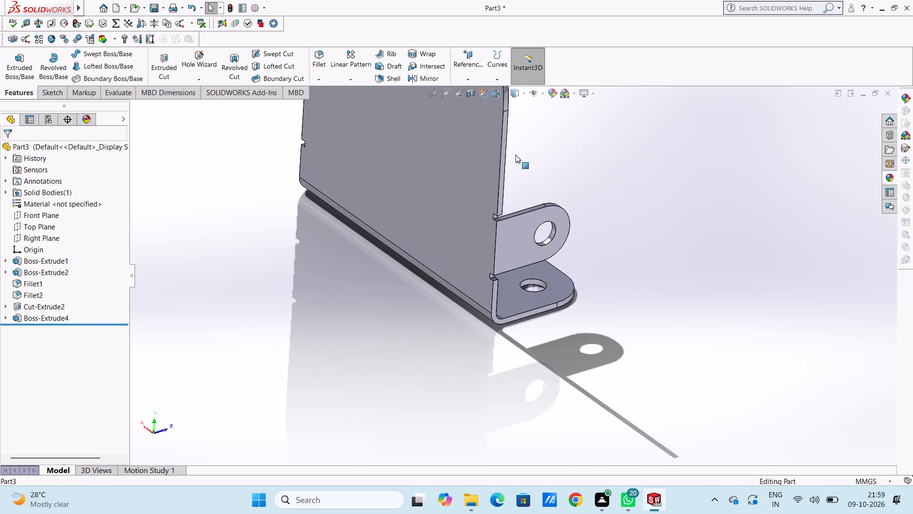
# Start a fillet on the outer vertical edge where the lug meets the upright, with a 3 mm radius.
pyautogui.scroll(-4, 515, 155)
pyautogui.click(321, 62)
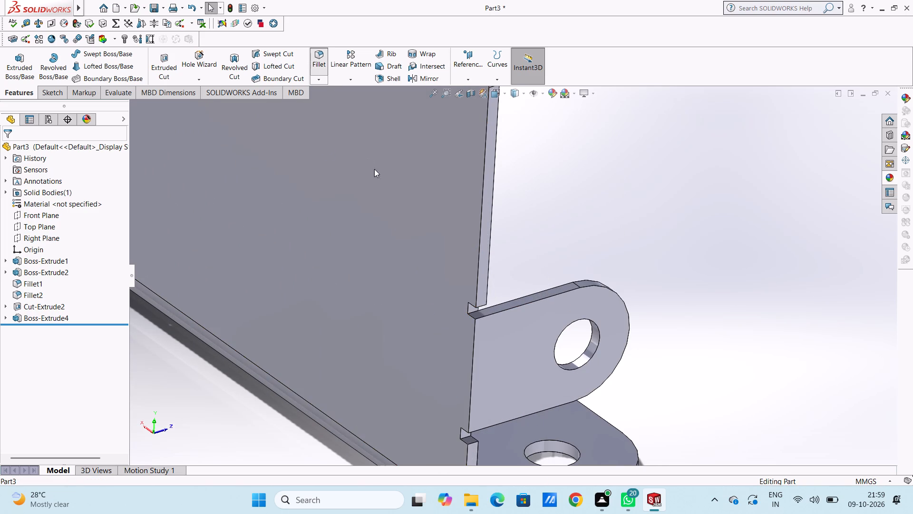
pyautogui.click(475, 350)
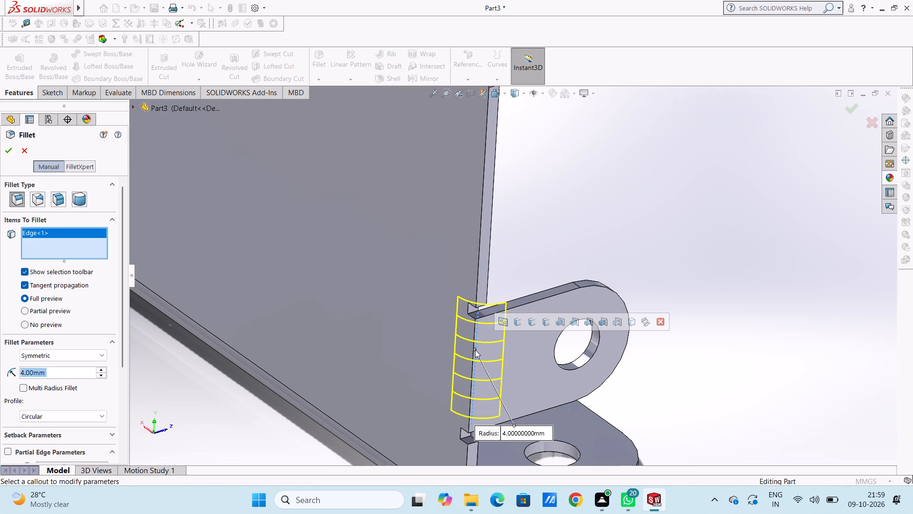
pyautogui.scroll(3, 614, 249)
pyautogui.moveTo(639, 203); pyautogui.dragTo(607, 220, button='middle')
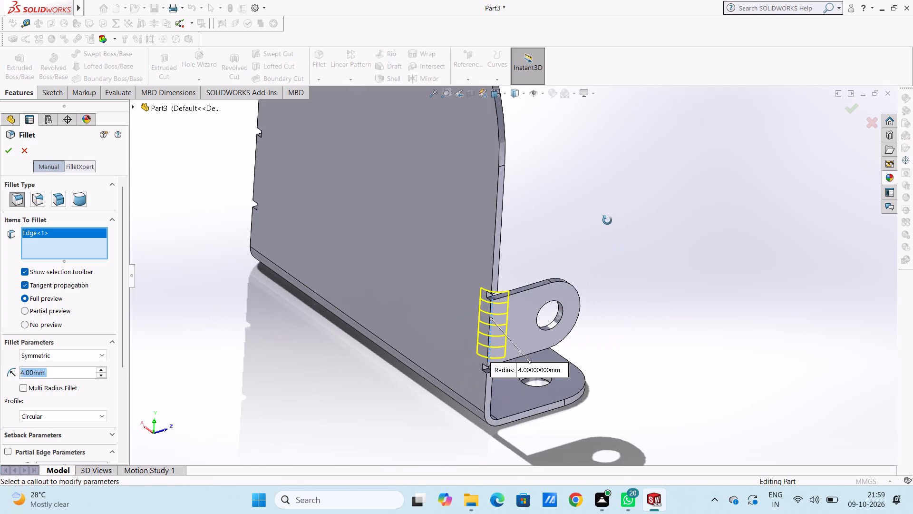
pyautogui.moveTo(607, 220); pyautogui.dragTo(616, 233, button='middle')
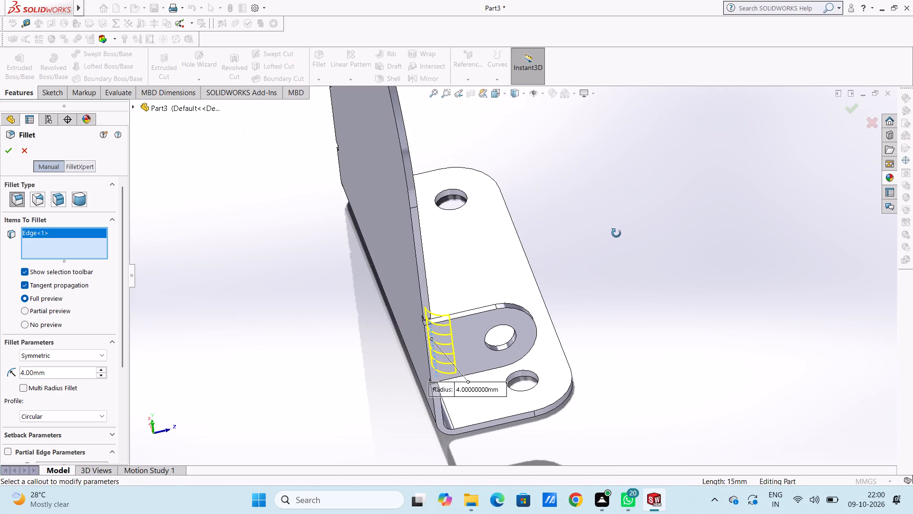
pyautogui.moveTo(616, 233); pyautogui.dragTo(637, 229, button='middle')
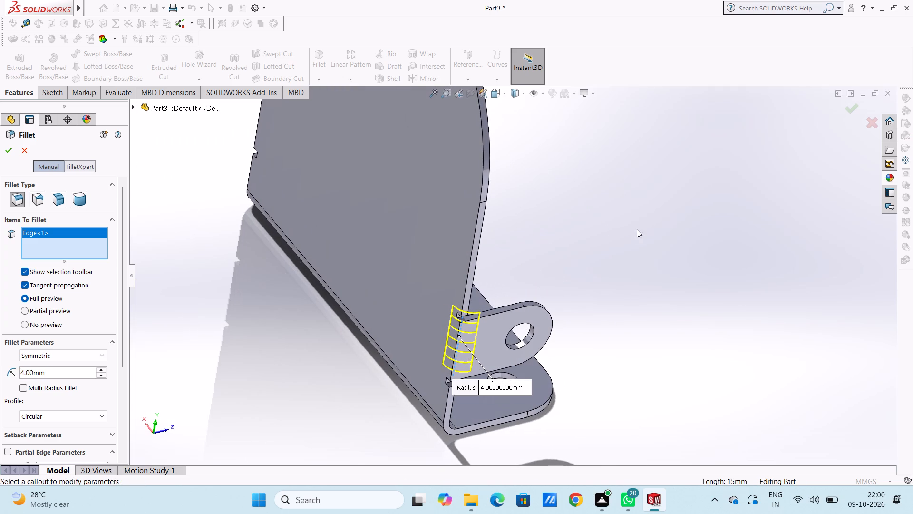
pyautogui.doubleClick(62, 376)
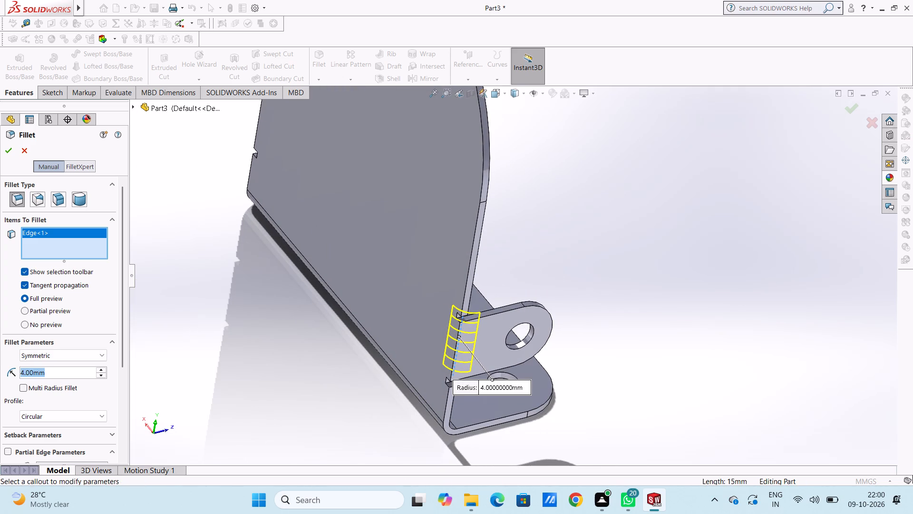
pyautogui.press('3')
pyautogui.press('Return')
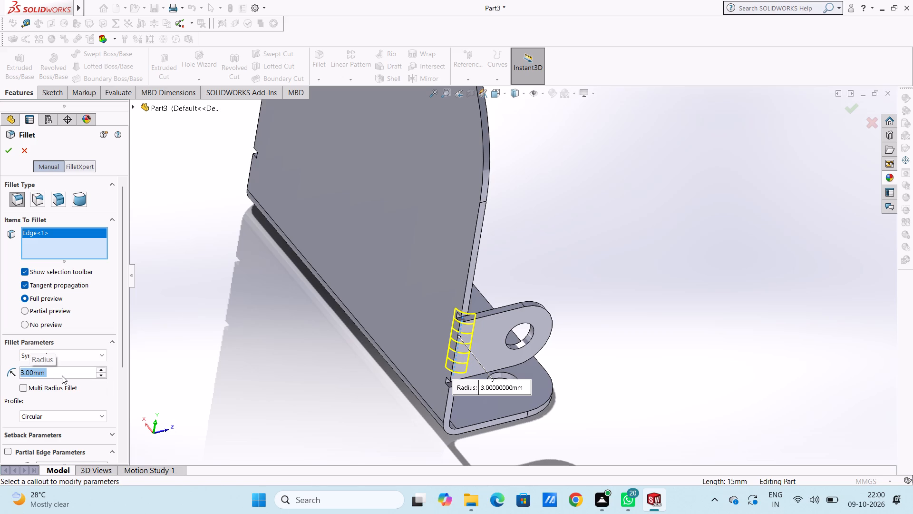
pyautogui.scroll(3, 62, 376)
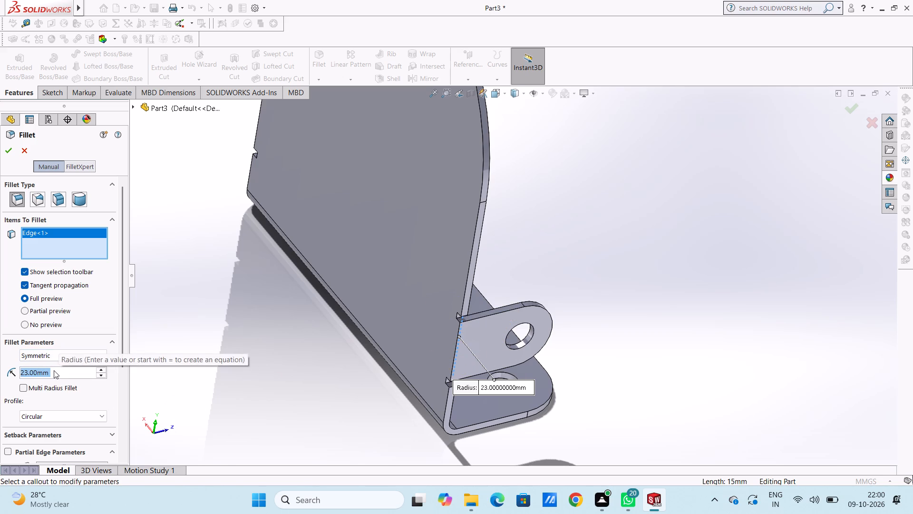
pyautogui.press('3')
pyautogui.press('Return')
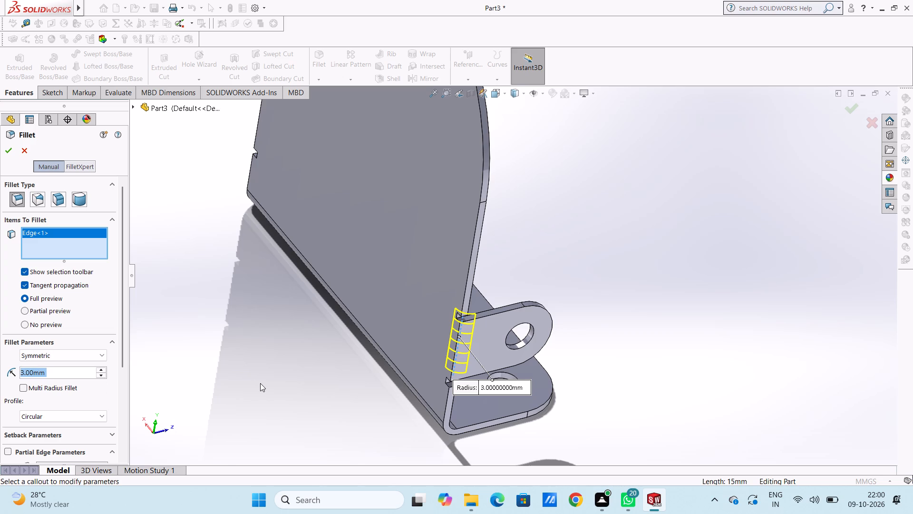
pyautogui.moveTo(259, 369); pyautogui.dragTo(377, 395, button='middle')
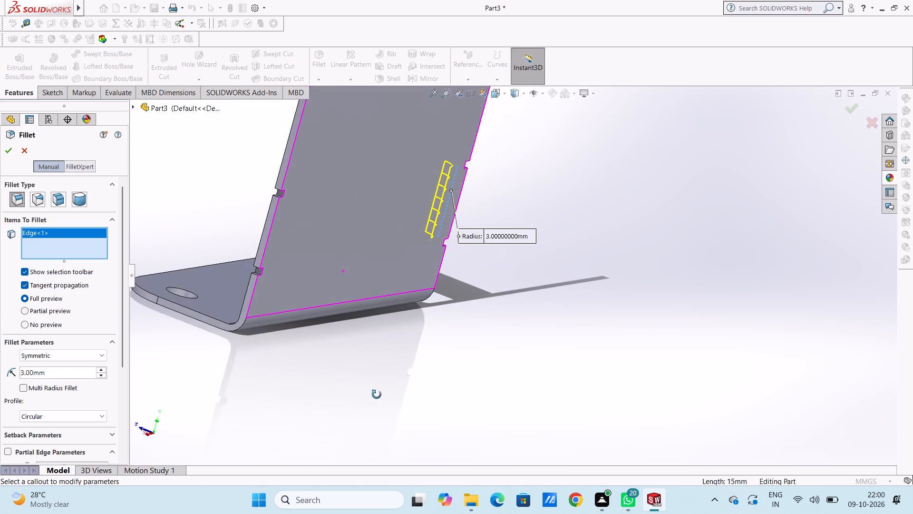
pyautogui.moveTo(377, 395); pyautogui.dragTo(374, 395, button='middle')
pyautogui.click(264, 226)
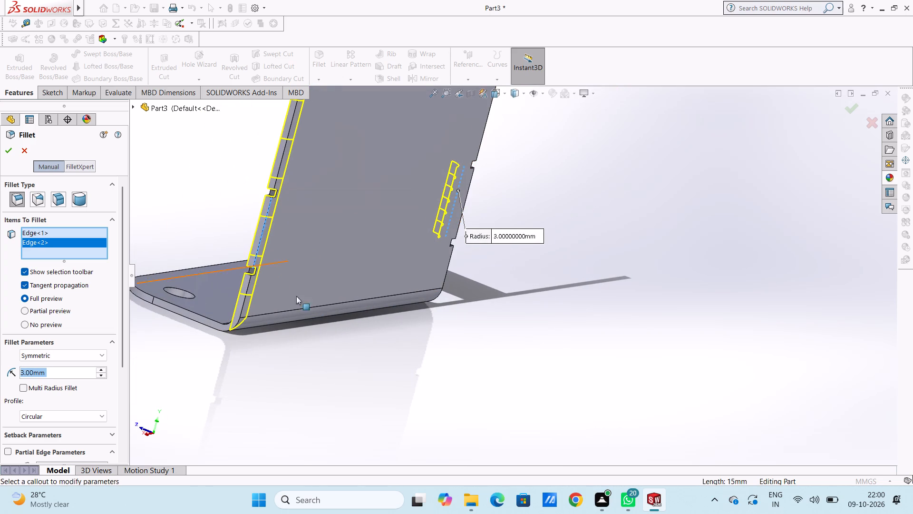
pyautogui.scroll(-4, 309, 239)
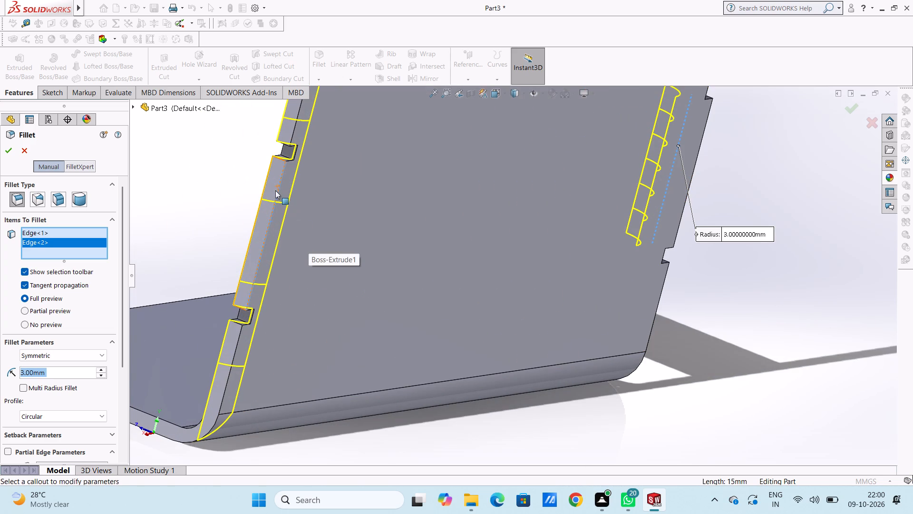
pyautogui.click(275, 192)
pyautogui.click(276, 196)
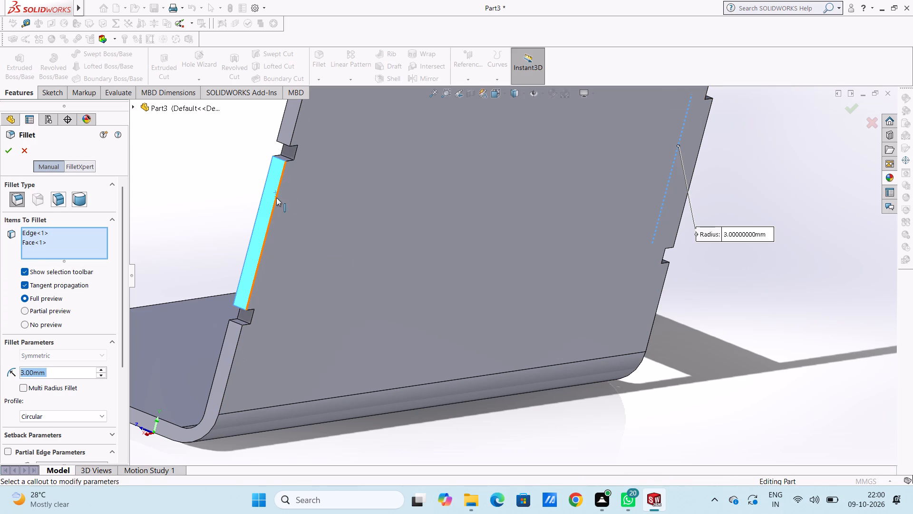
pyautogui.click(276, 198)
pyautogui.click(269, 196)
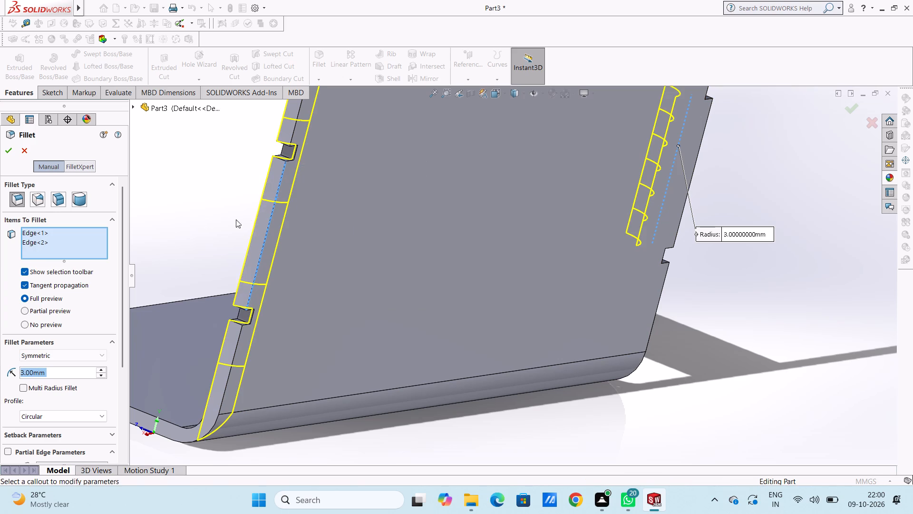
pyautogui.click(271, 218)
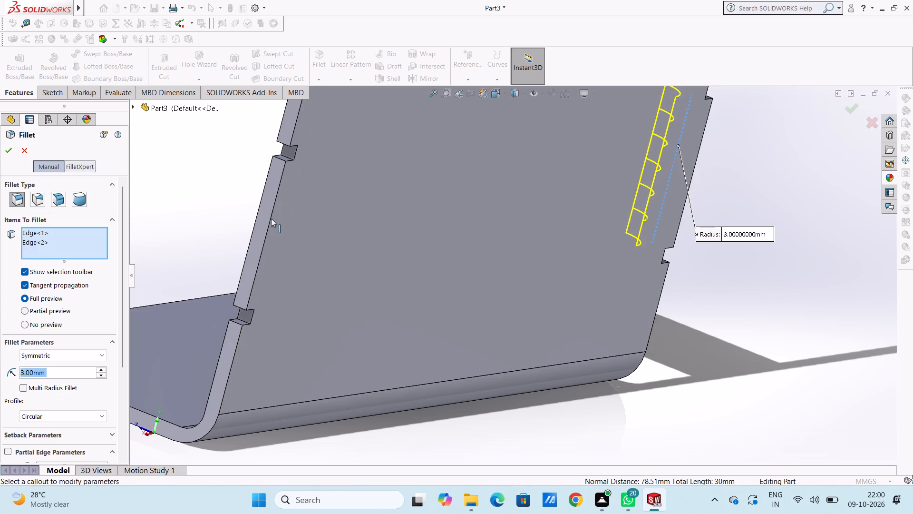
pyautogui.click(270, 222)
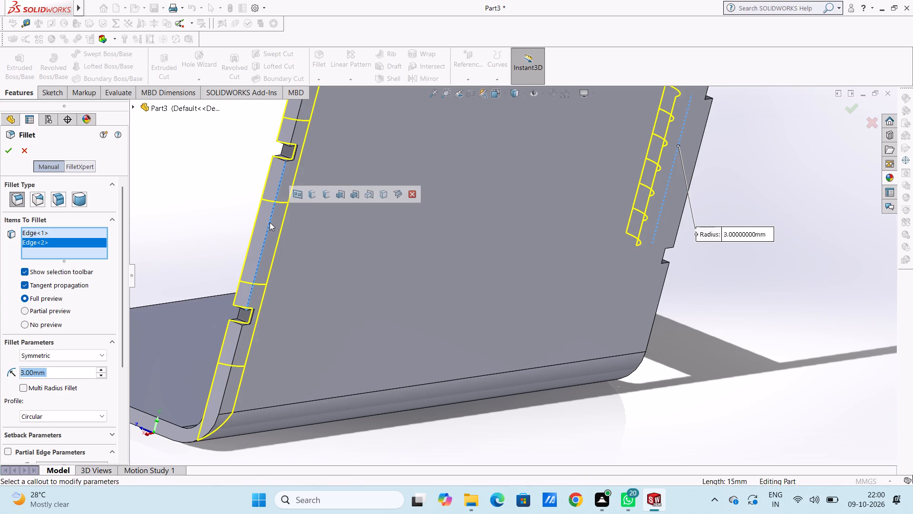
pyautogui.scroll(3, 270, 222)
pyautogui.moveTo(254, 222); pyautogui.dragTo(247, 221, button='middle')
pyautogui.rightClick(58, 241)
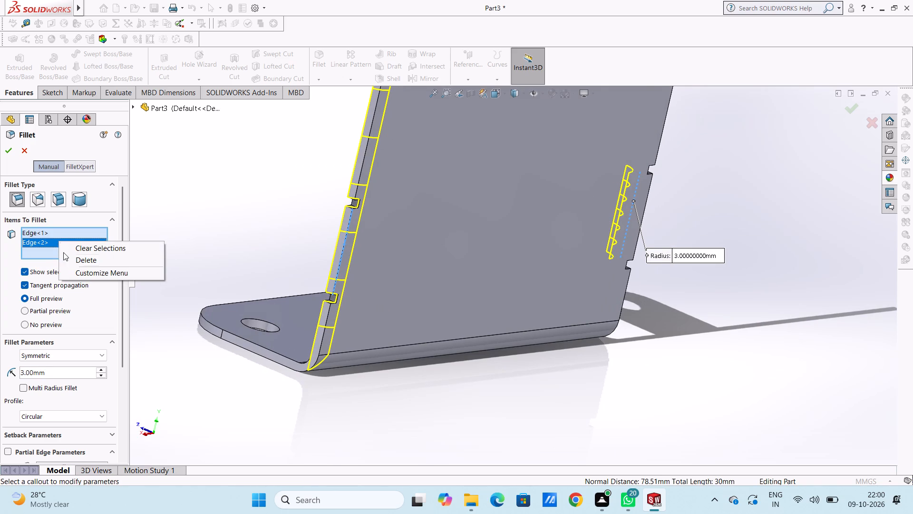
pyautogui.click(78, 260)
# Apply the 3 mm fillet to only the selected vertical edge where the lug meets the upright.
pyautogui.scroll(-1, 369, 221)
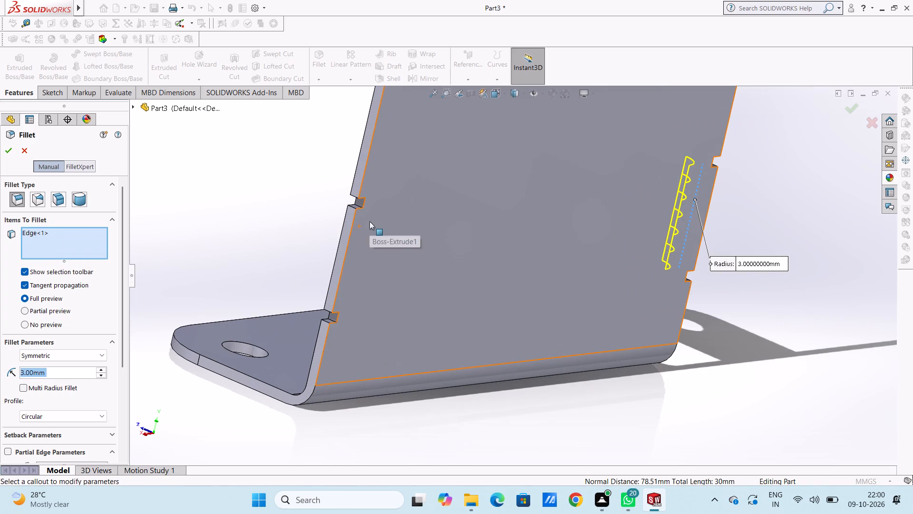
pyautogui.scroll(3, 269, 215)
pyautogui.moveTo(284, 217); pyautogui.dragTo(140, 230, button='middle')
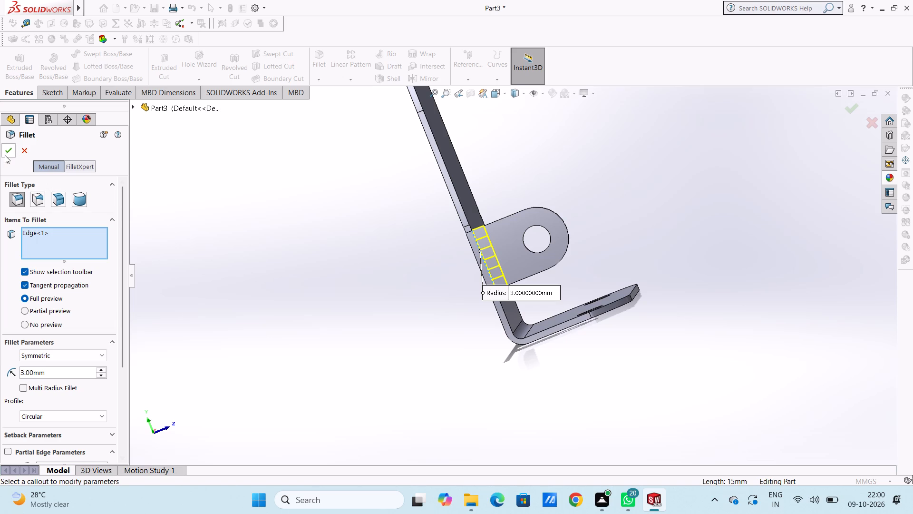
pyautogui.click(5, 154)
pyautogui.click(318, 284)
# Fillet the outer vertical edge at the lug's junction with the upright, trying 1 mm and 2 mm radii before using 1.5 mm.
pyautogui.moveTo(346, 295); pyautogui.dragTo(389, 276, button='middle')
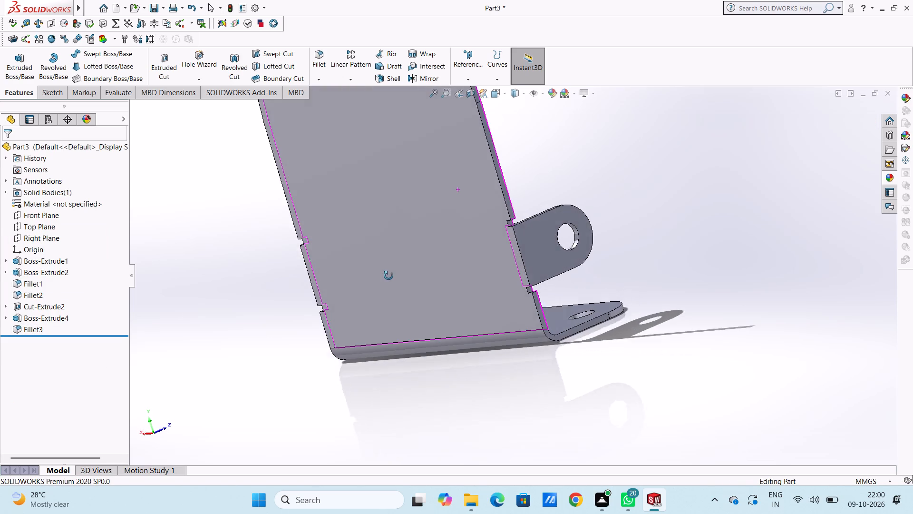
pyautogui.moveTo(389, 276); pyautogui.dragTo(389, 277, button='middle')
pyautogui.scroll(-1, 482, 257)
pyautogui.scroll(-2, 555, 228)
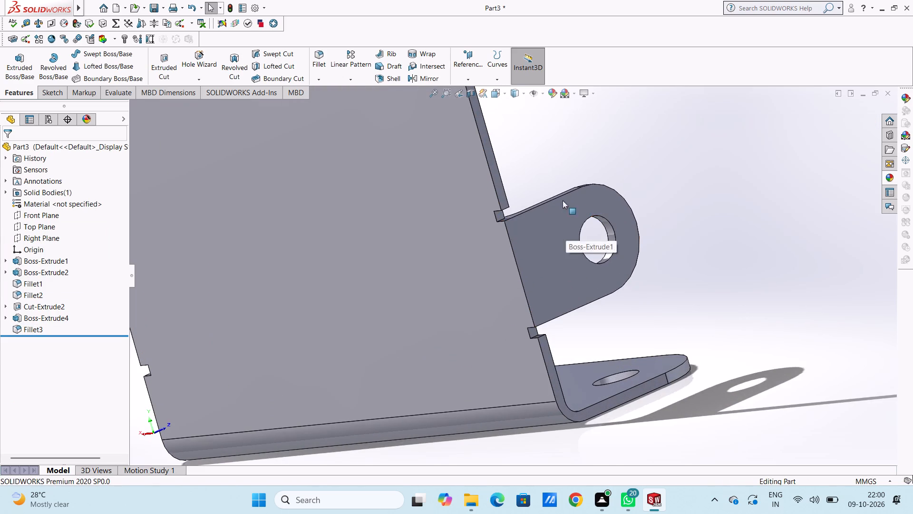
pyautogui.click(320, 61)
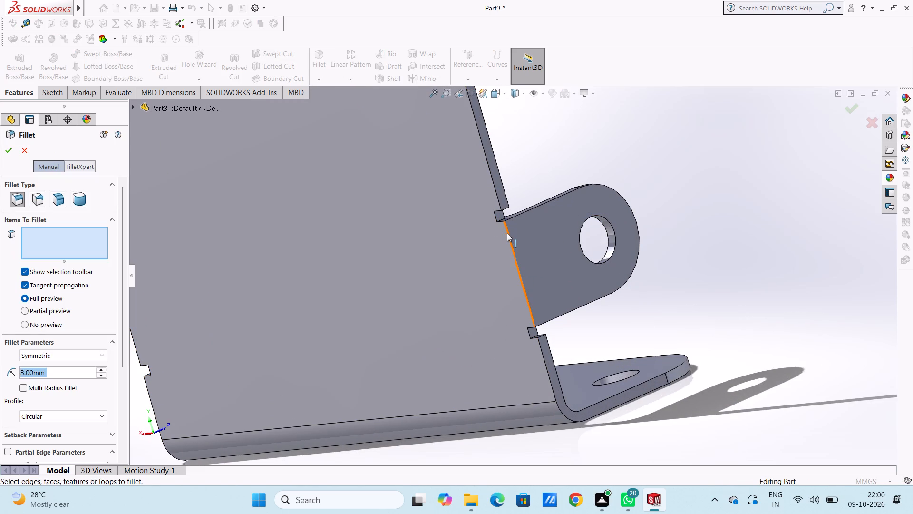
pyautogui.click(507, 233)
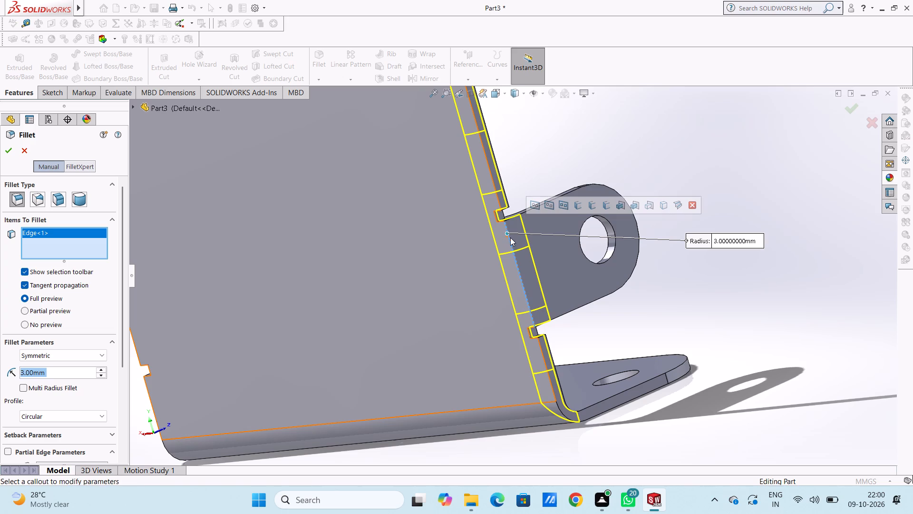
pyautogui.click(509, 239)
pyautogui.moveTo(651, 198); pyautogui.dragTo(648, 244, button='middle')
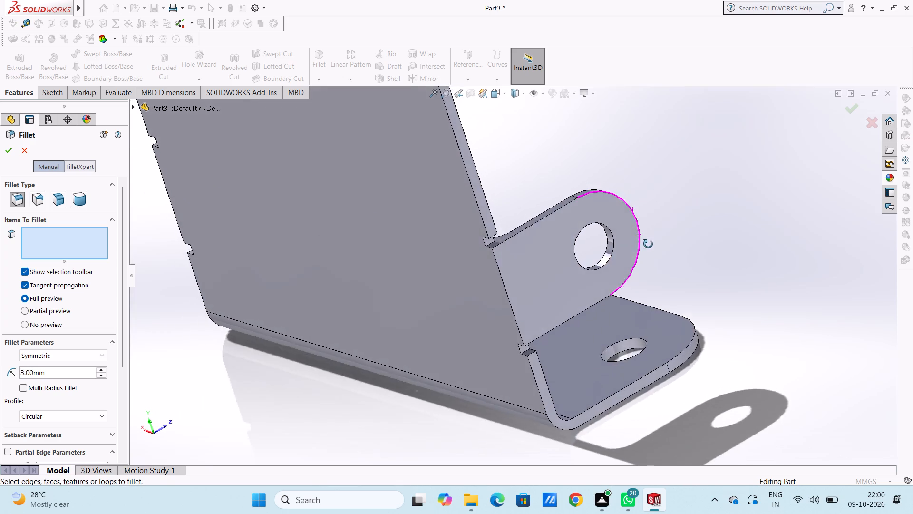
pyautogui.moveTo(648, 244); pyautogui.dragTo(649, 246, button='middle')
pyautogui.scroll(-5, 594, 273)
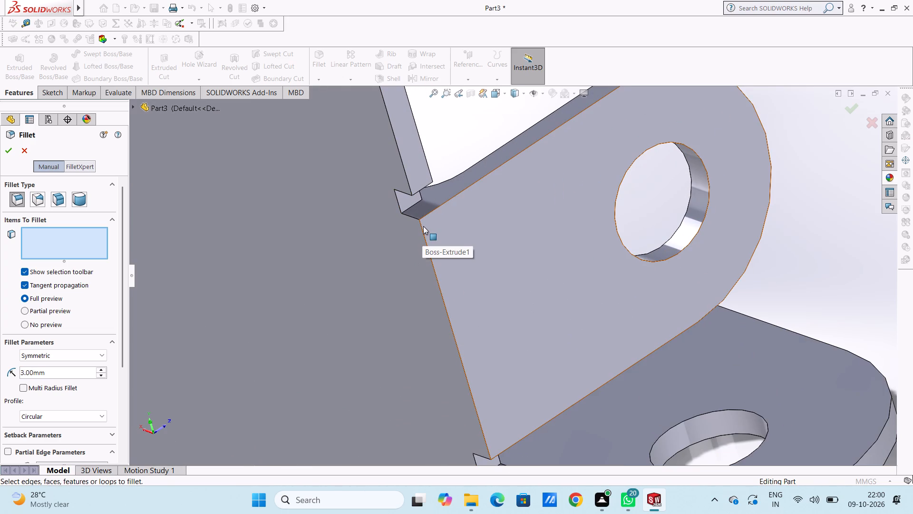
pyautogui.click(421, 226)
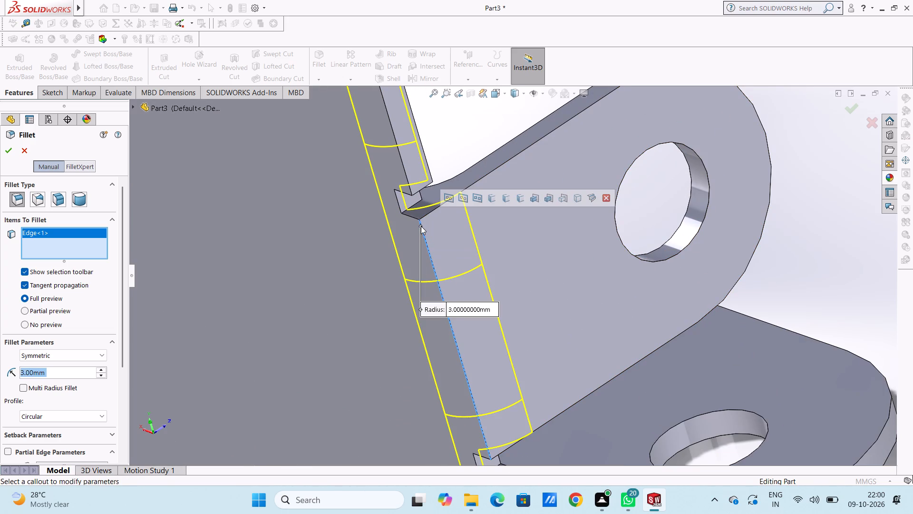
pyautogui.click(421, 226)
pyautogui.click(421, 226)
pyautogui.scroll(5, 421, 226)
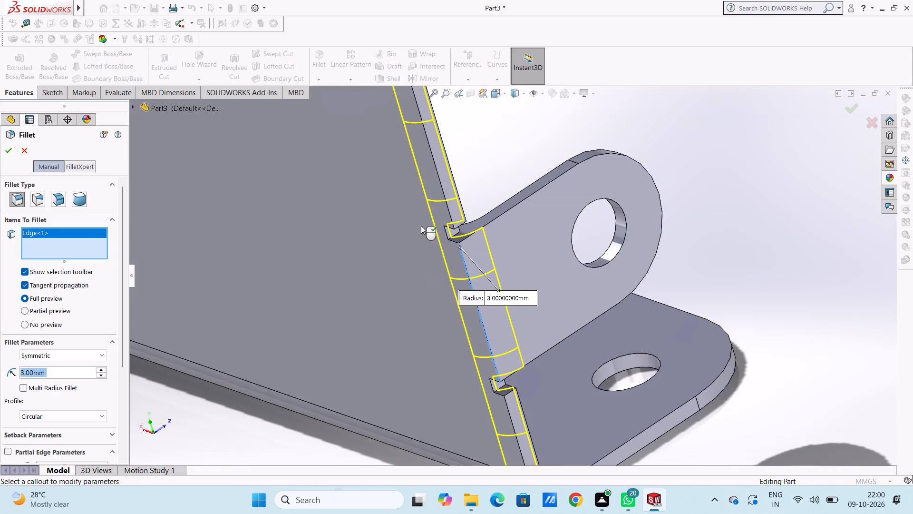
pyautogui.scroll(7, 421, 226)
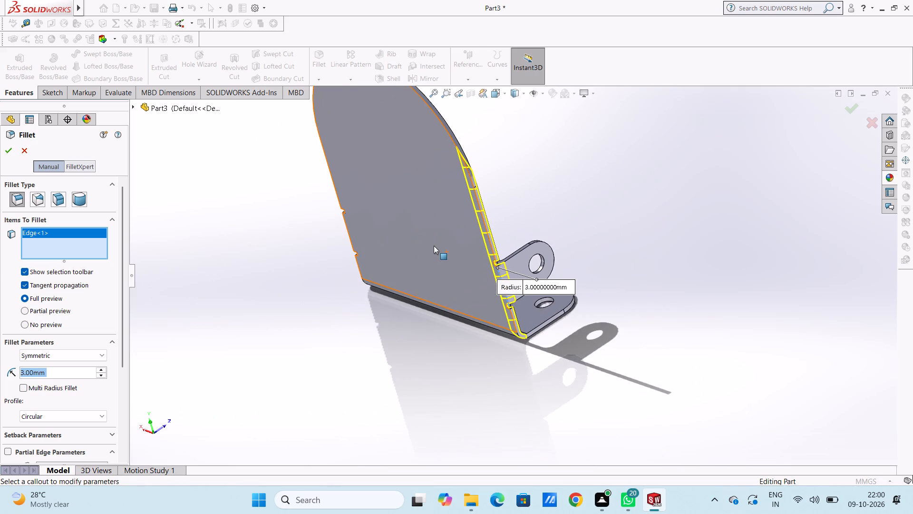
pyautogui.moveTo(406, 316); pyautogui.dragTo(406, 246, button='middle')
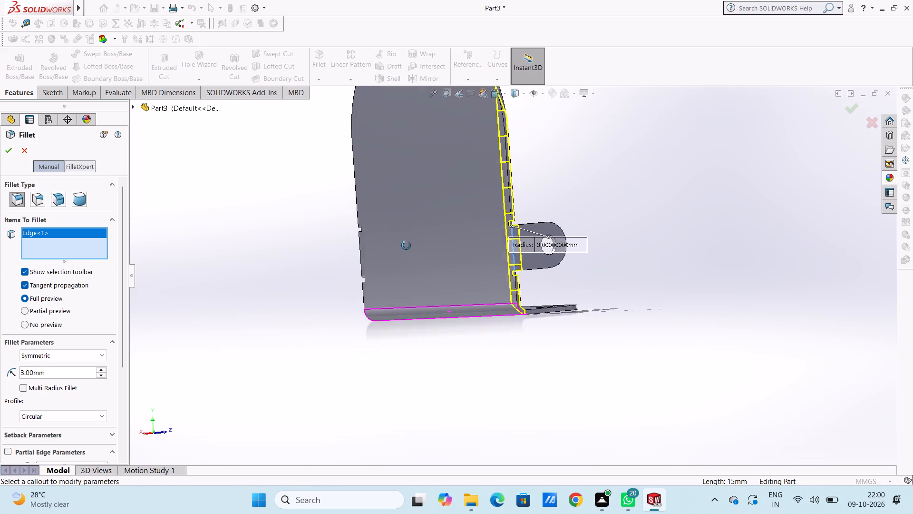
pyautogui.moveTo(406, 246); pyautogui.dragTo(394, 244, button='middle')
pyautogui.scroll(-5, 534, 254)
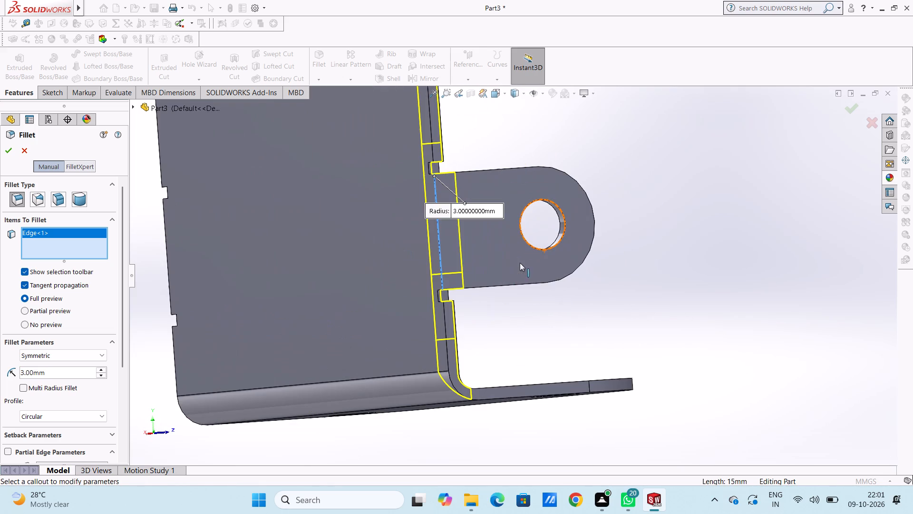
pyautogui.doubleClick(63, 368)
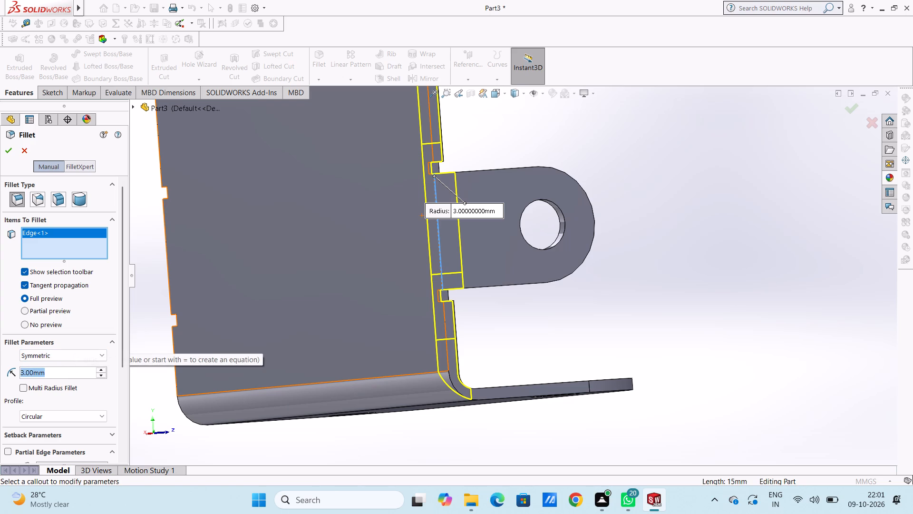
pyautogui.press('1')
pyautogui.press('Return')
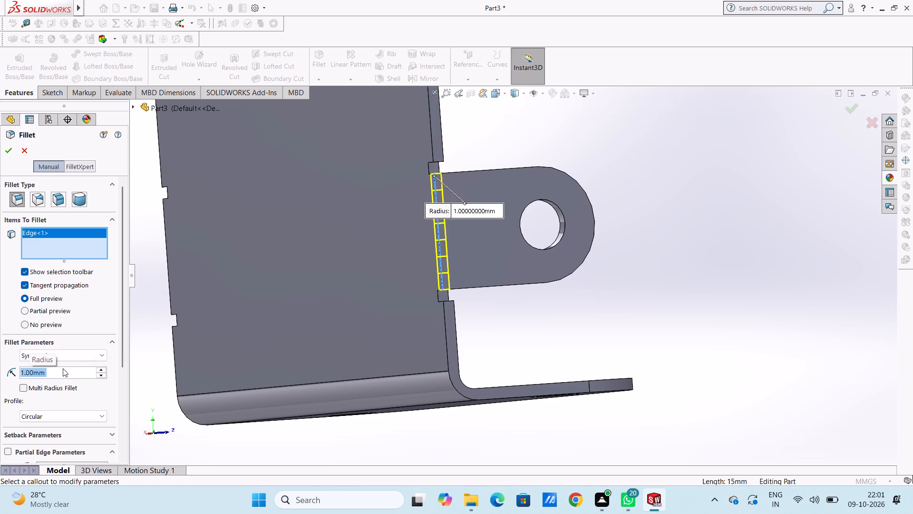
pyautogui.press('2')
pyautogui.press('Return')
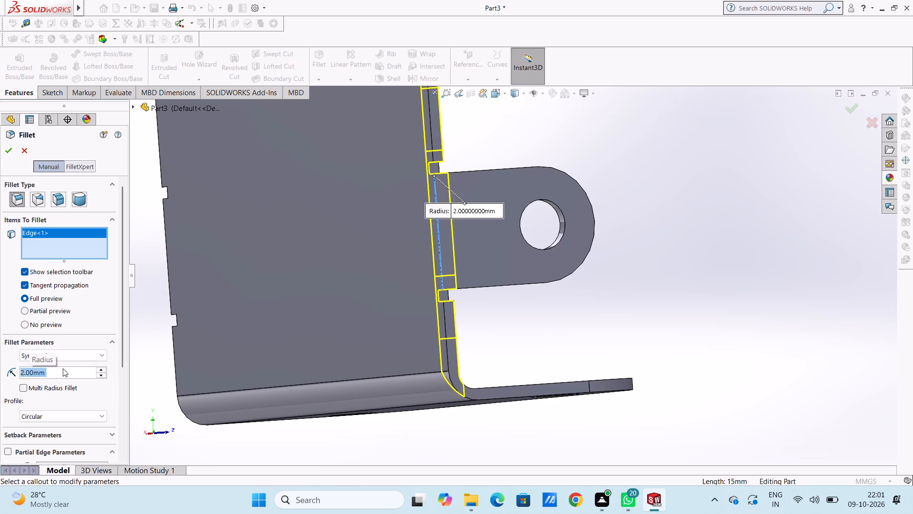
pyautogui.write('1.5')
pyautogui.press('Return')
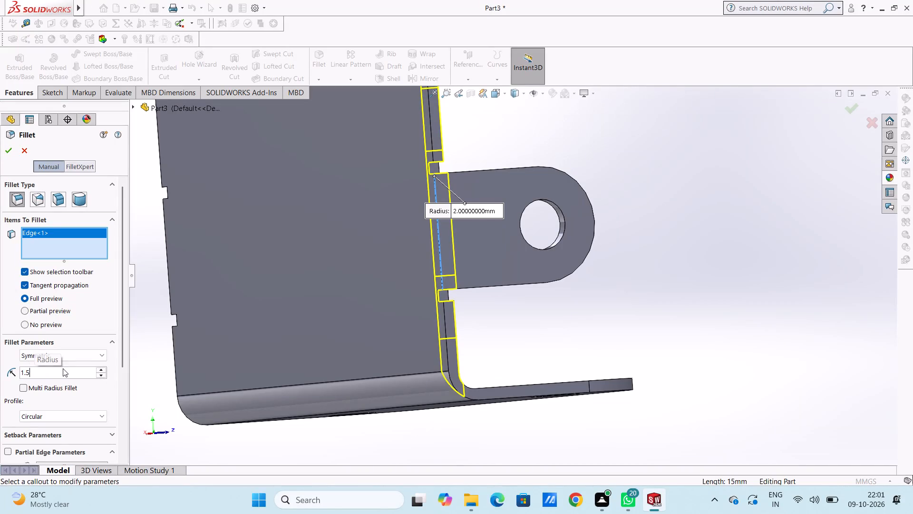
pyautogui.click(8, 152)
# Examine the inner and outer fillets of the lug bend from several angles.
pyautogui.scroll(3, 211, 220)
pyautogui.scroll(1, 540, 246)
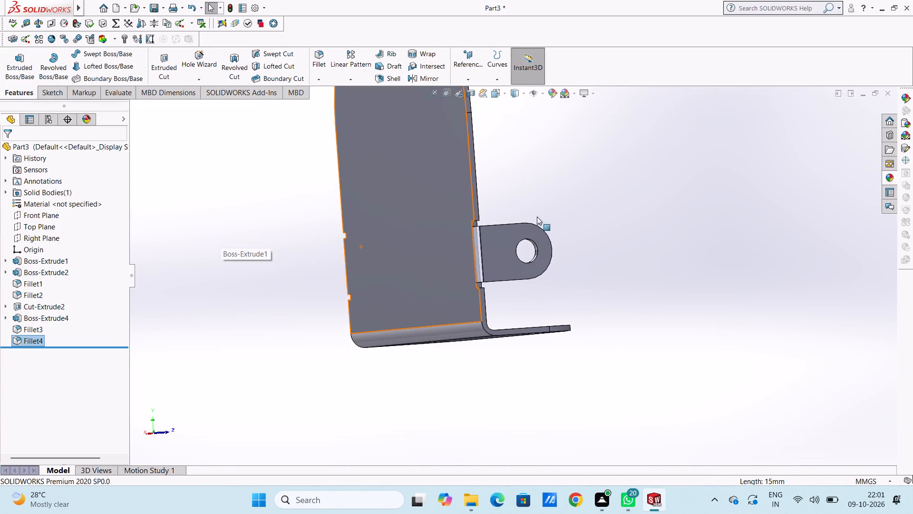
pyautogui.moveTo(538, 203); pyautogui.dragTo(574, 249, button='middle')
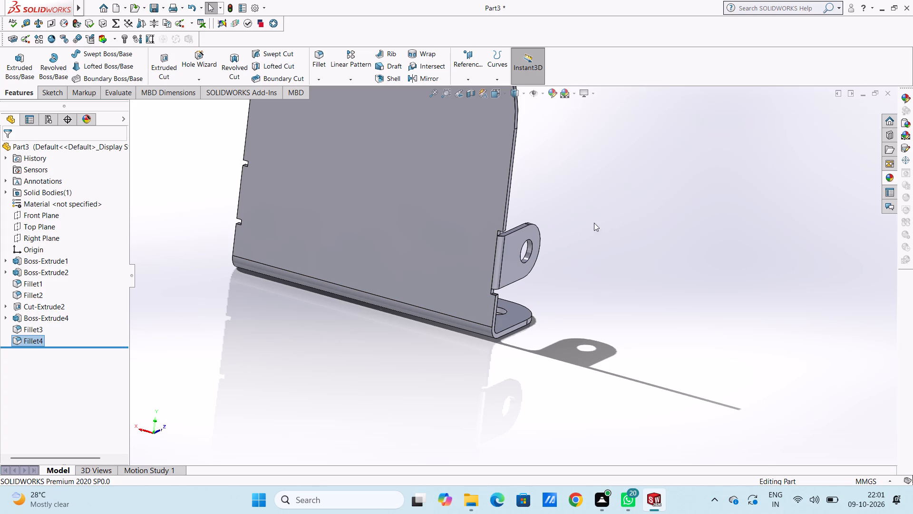
pyautogui.moveTo(582, 224); pyautogui.dragTo(559, 224, button='middle')
pyautogui.scroll(-1, 560, 224)
pyautogui.moveTo(570, 206); pyautogui.dragTo(489, 250, button='middle')
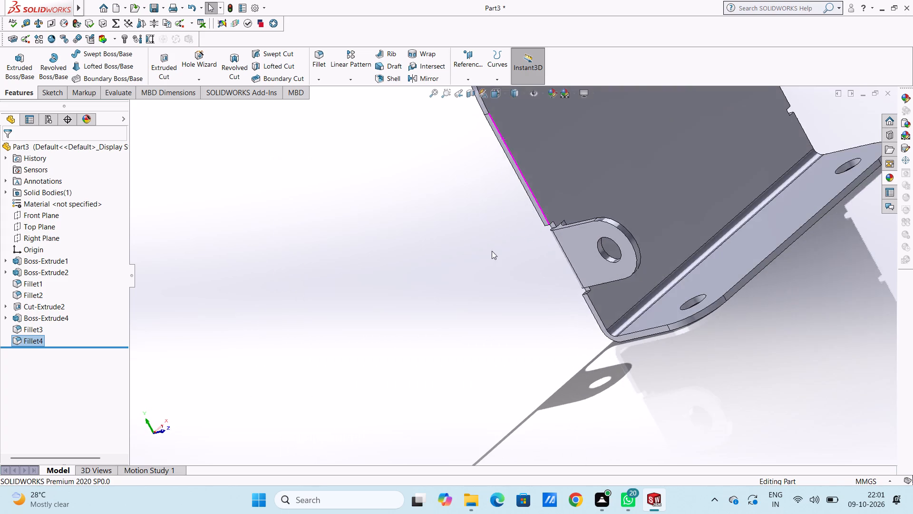
pyautogui.moveTo(628, 188); pyautogui.dragTo(571, 295, button='middle')
pyautogui.scroll(-5, 570, 264)
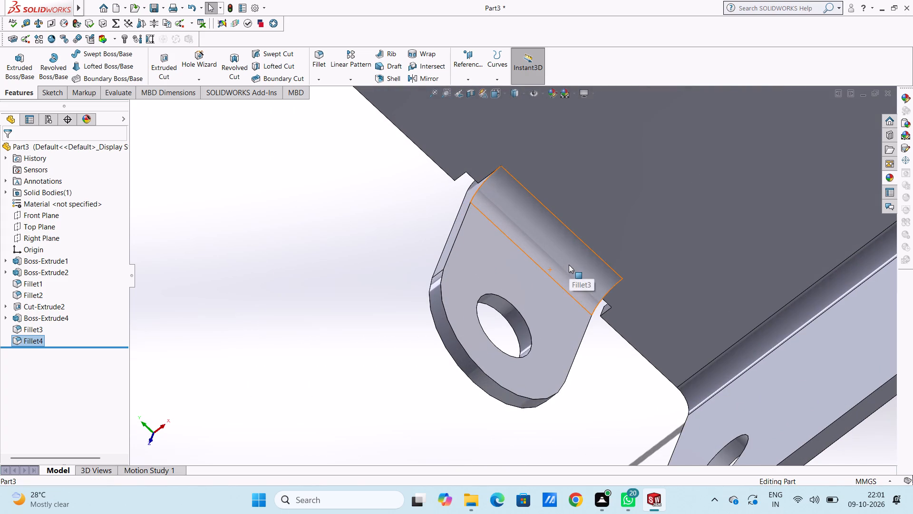
pyautogui.scroll(3, 524, 270)
pyautogui.scroll(3, 407, 304)
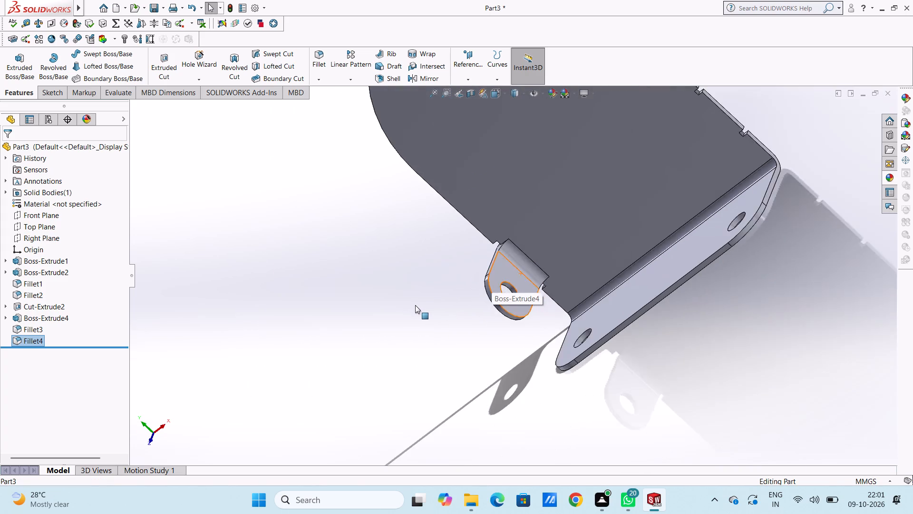
pyautogui.moveTo(415, 305); pyautogui.dragTo(542, 336, button='middle')
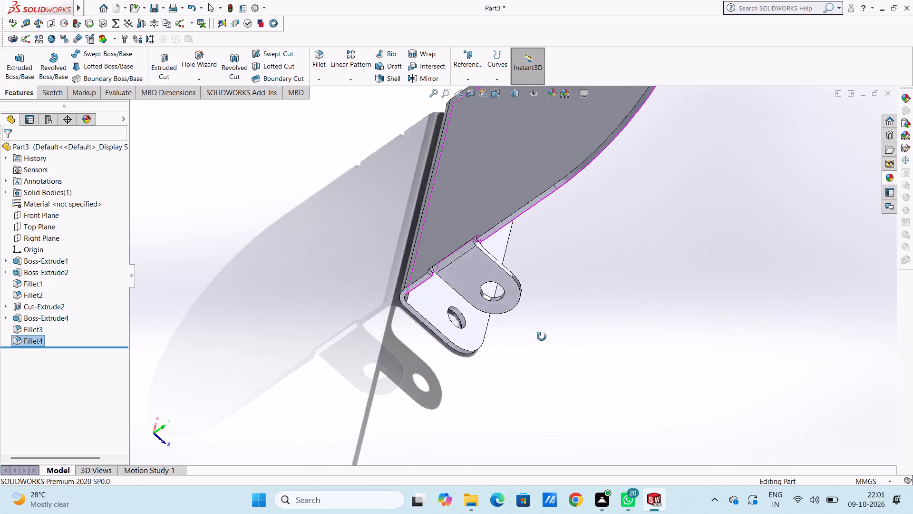
pyautogui.moveTo(542, 336); pyautogui.dragTo(548, 341, button='middle')
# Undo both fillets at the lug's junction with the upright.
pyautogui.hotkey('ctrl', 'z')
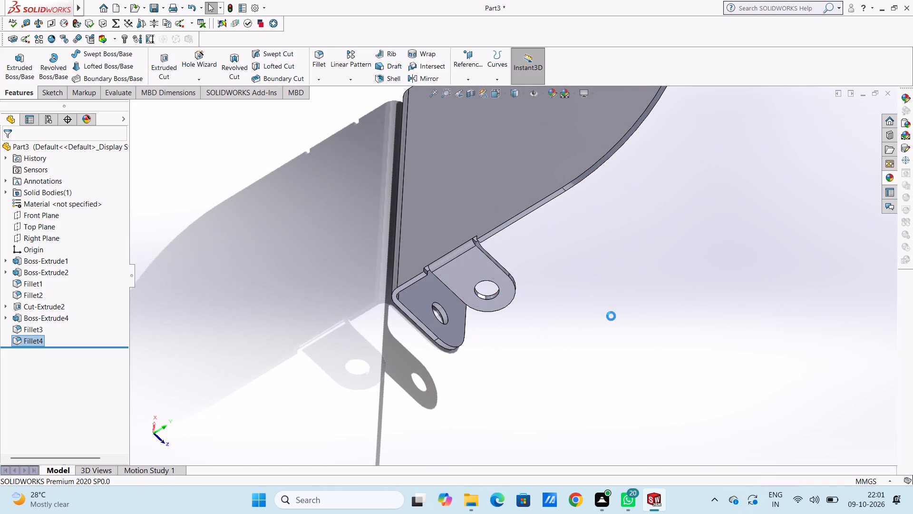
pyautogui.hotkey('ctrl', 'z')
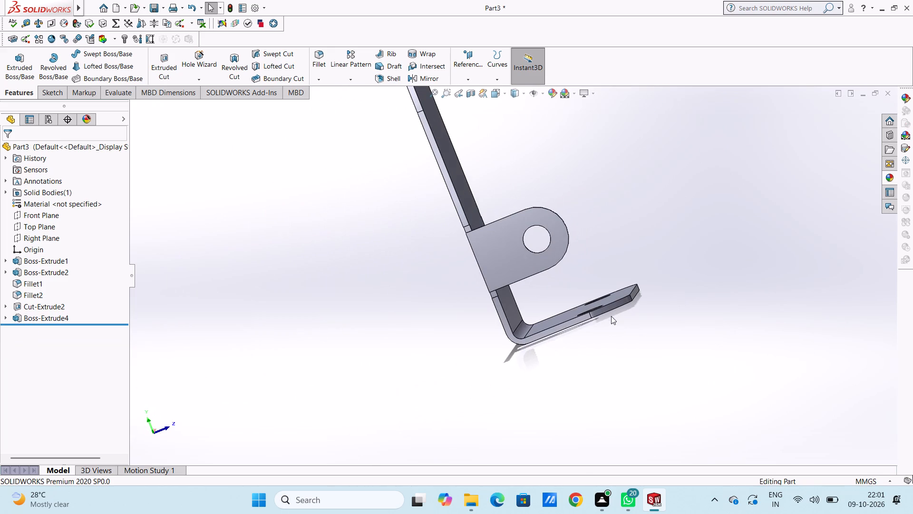
# Fillet the inner vertical edge where the side lug meets the upright with a 1.5 mm radius.
pyautogui.moveTo(608, 207); pyautogui.dragTo(585, 367, button='middle')
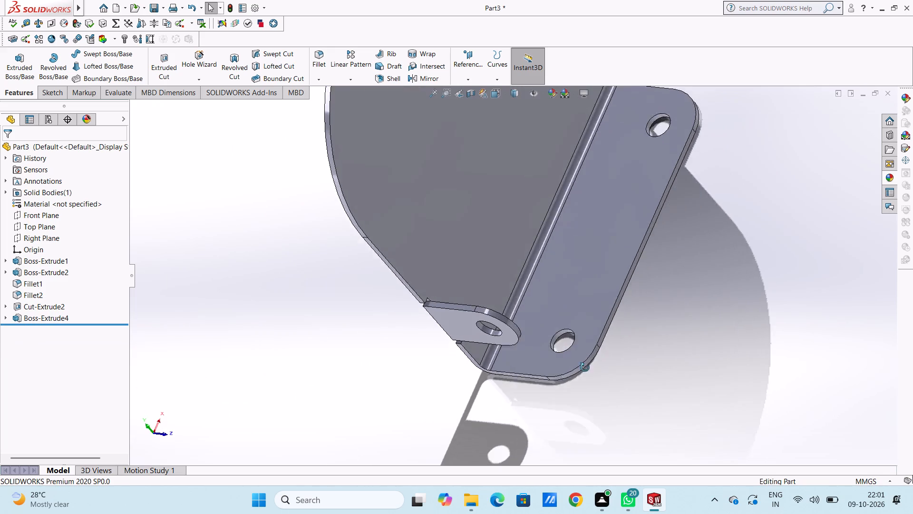
pyautogui.moveTo(585, 367); pyautogui.dragTo(569, 424, button='middle')
pyautogui.scroll(-3, 582, 242)
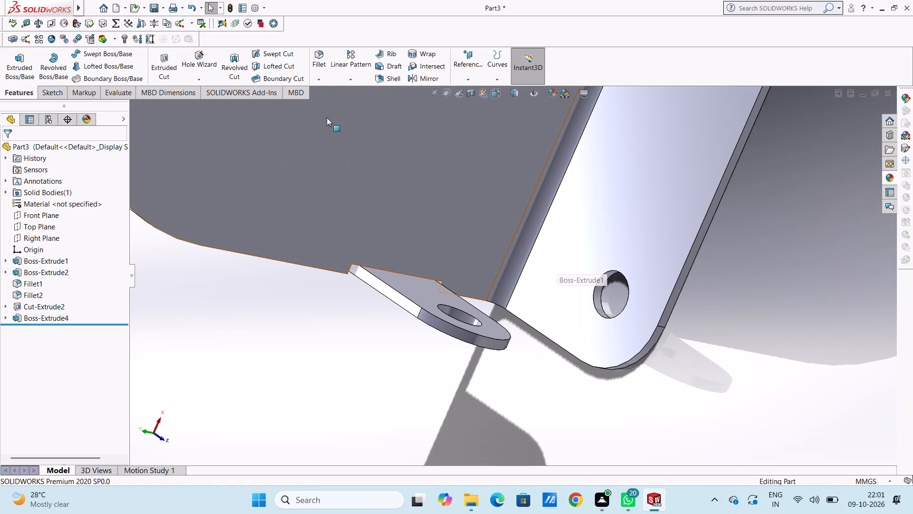
pyautogui.click(324, 62)
pyautogui.scroll(-5, 412, 277)
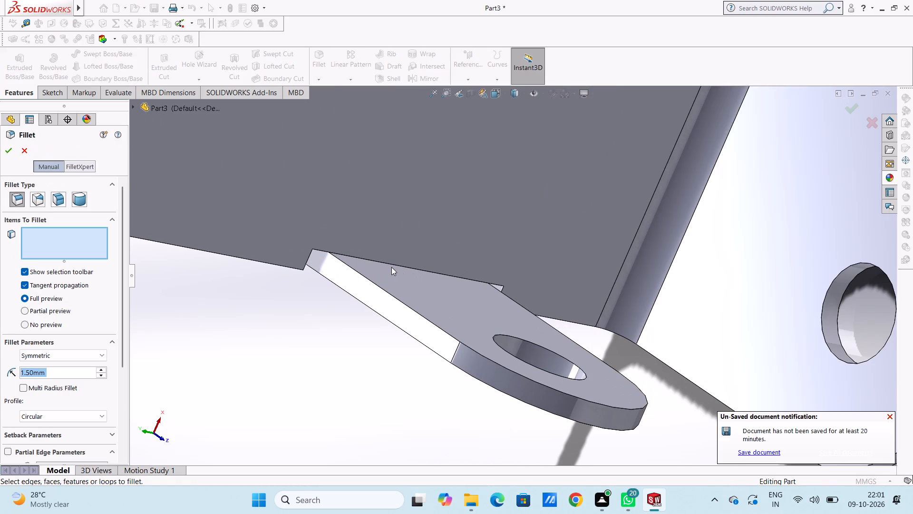
pyautogui.click(390, 265)
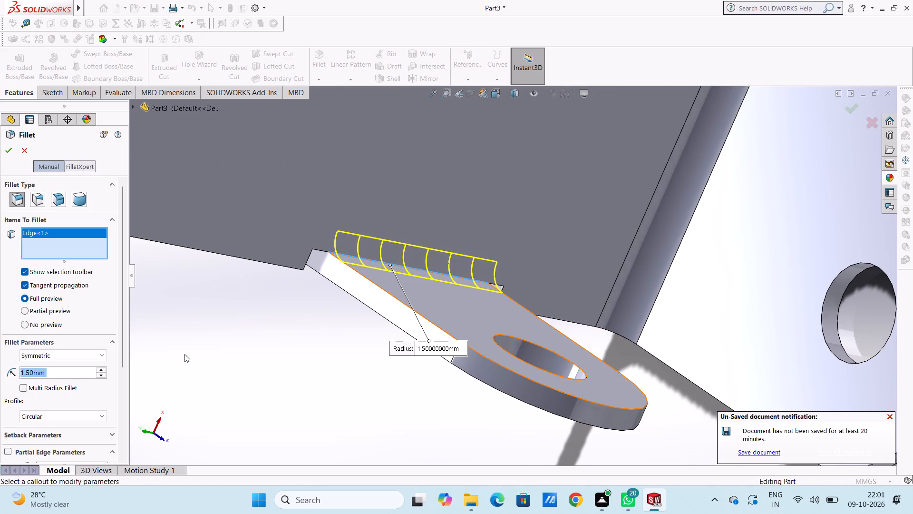
pyautogui.click(11, 156)
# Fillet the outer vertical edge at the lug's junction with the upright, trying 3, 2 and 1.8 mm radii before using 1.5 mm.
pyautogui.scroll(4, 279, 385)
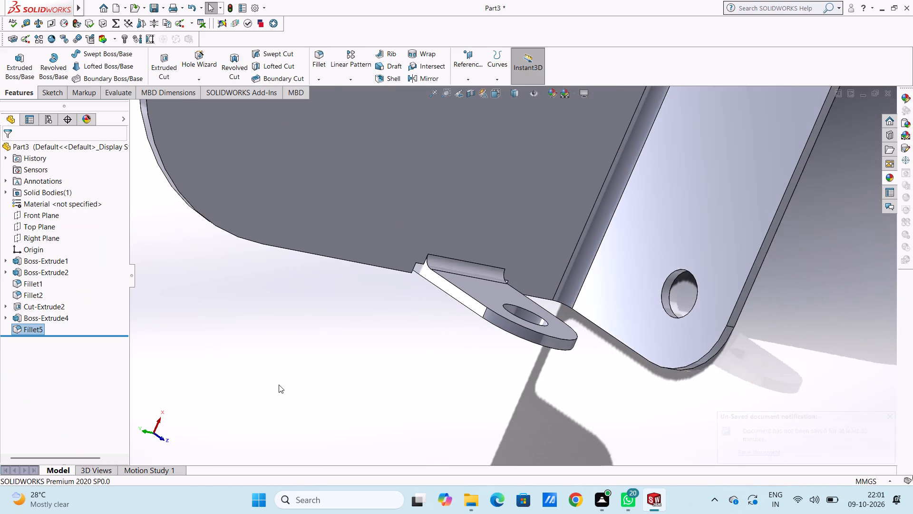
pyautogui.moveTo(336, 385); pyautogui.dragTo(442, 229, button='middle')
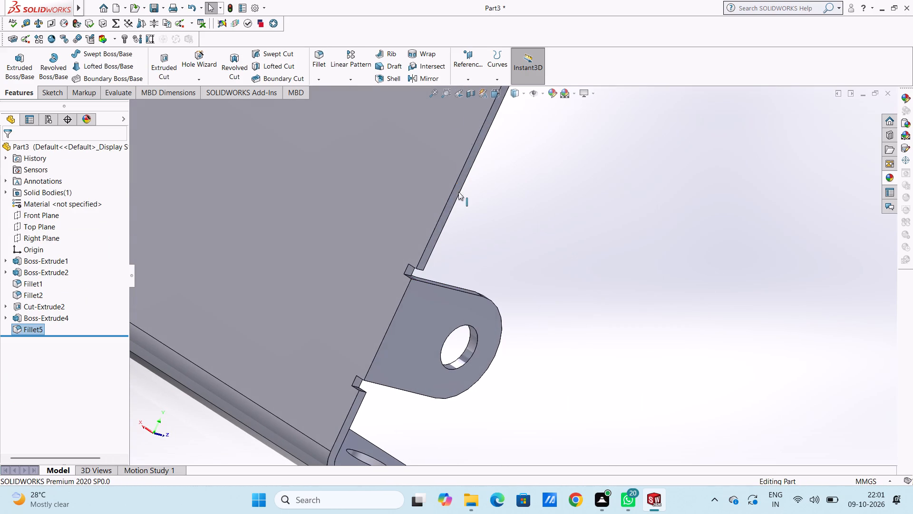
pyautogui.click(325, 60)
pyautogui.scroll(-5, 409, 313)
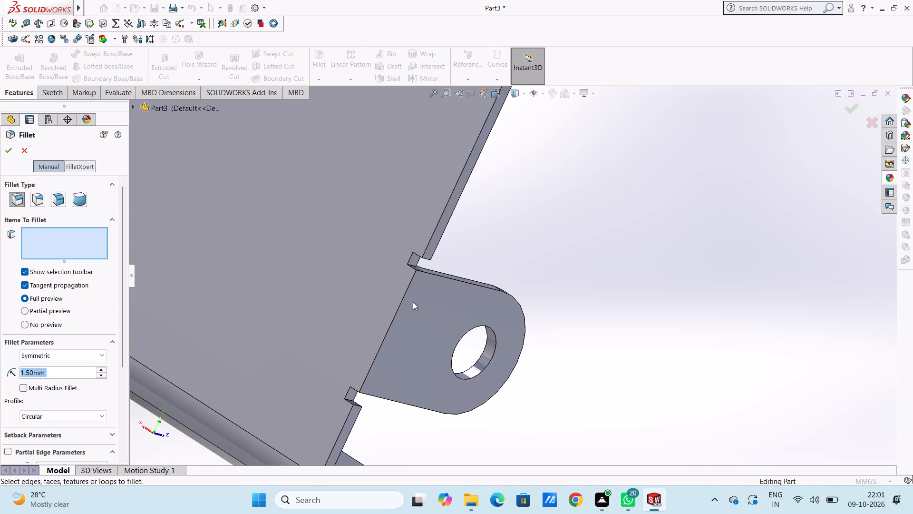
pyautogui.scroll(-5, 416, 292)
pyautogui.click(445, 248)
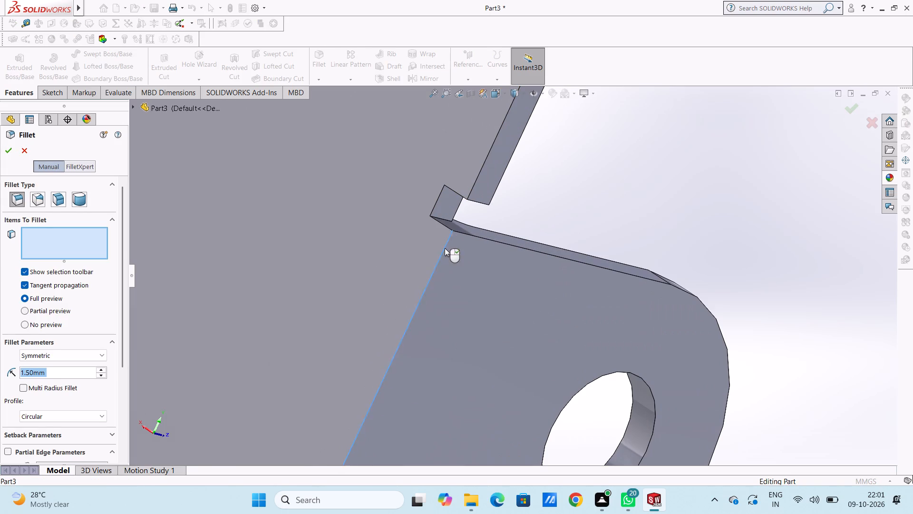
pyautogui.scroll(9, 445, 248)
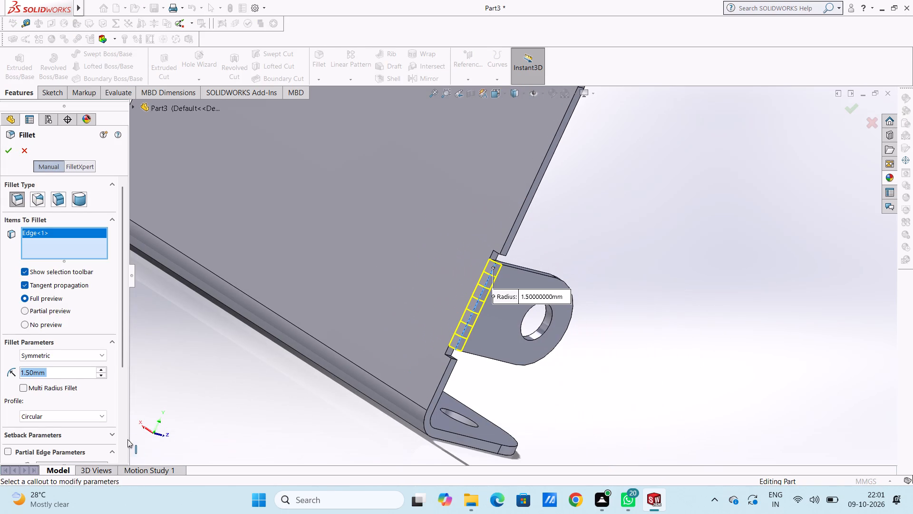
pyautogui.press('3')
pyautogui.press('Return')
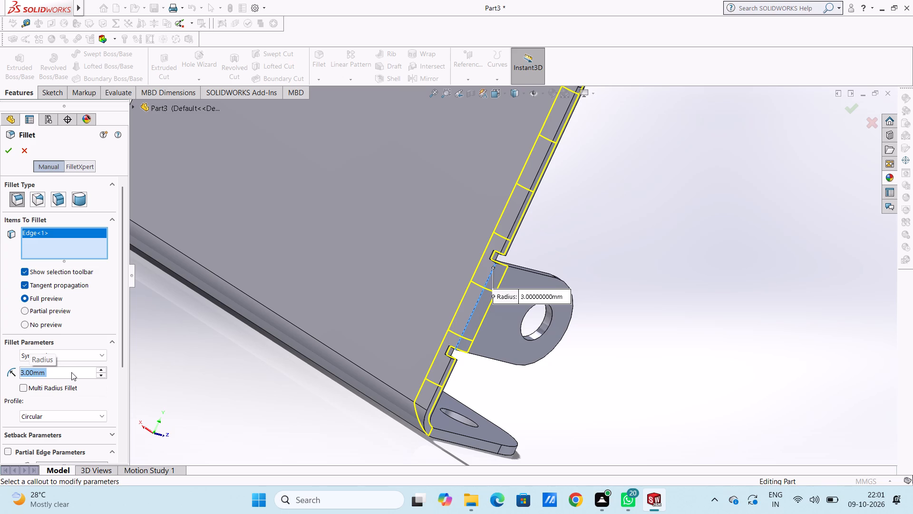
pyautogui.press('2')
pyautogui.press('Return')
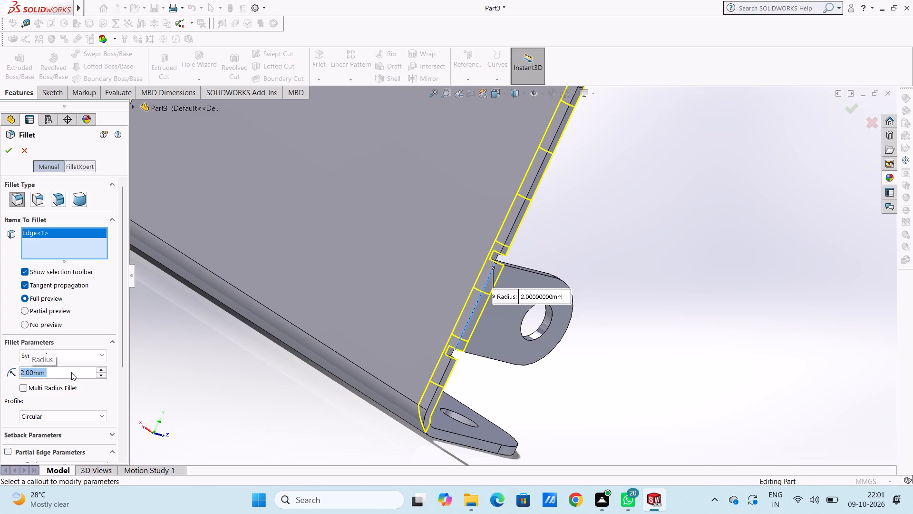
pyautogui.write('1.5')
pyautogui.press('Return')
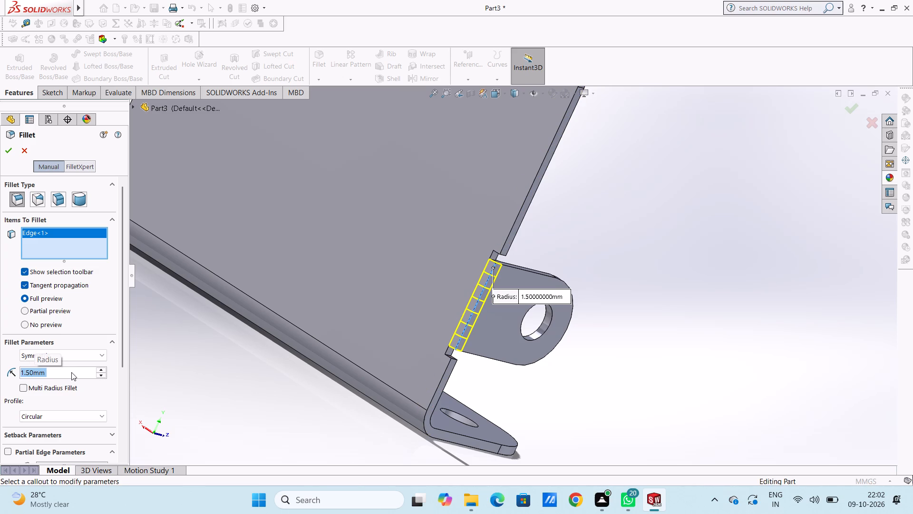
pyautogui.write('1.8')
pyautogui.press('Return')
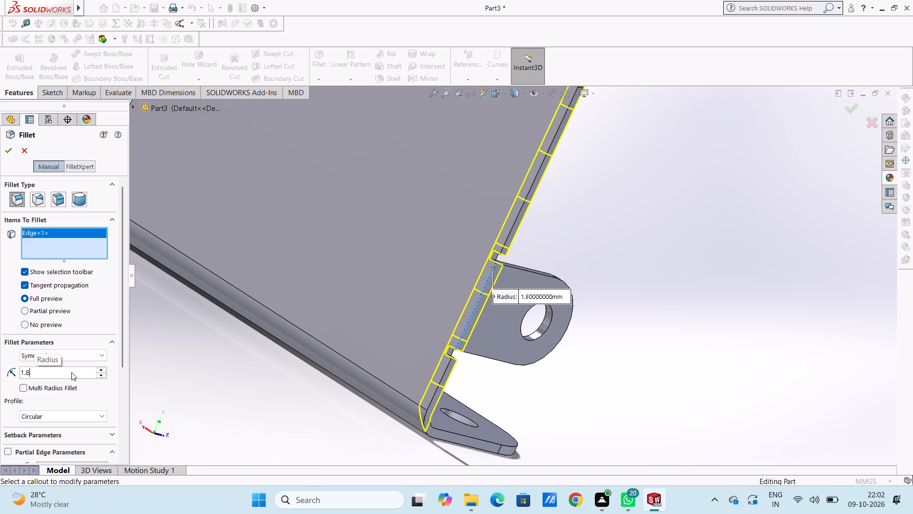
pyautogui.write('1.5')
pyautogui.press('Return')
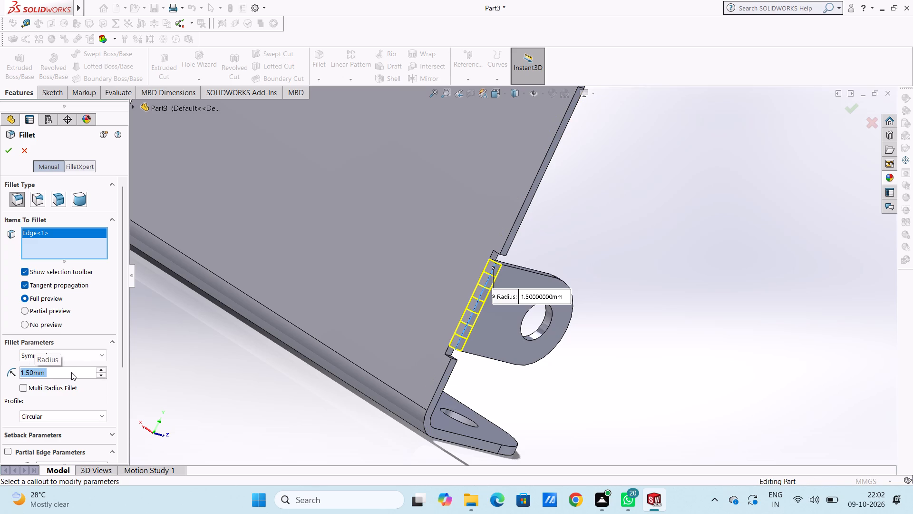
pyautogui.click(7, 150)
# Examine the whole bracket and the filleted lug bend from the front, back and side.
pyautogui.scroll(5, 236, 316)
pyautogui.scroll(1, 268, 292)
pyautogui.moveTo(268, 292); pyautogui.dragTo(256, 334, button='middle')
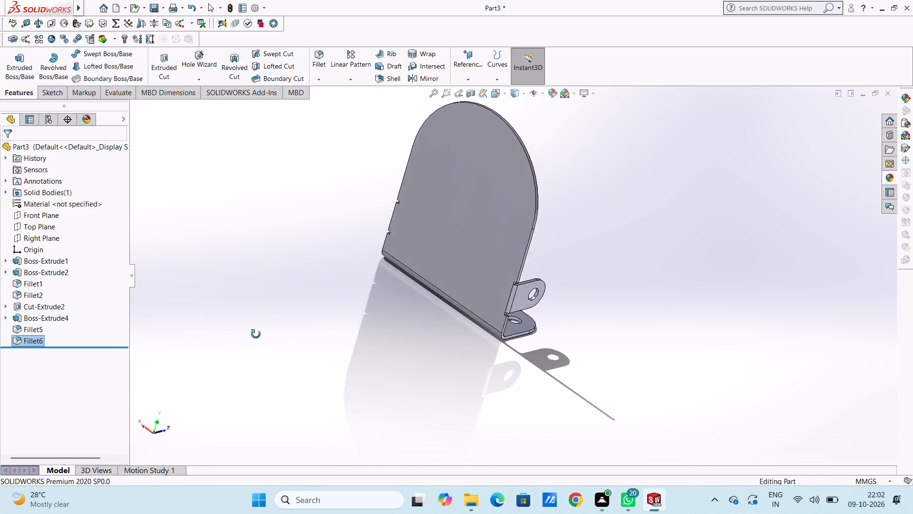
pyautogui.moveTo(256, 334); pyautogui.dragTo(244, 330, button='middle')
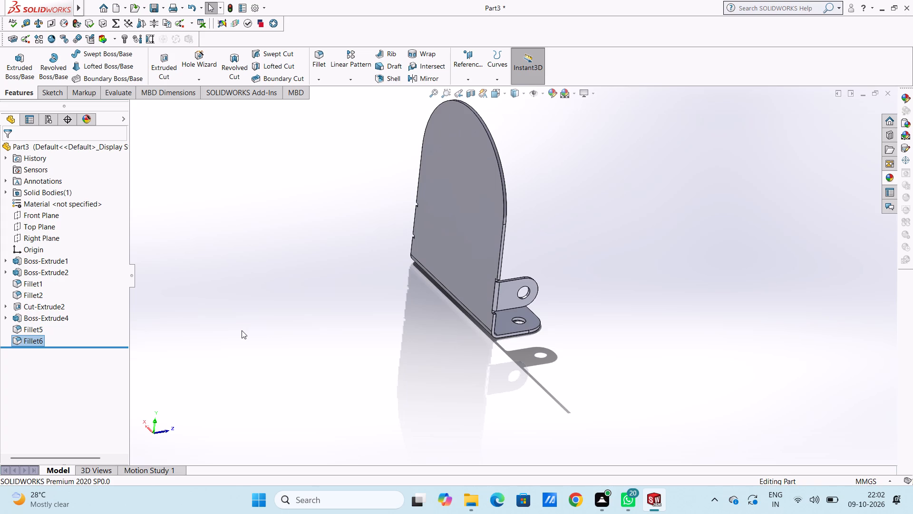
pyautogui.moveTo(336, 263); pyautogui.dragTo(305, 224, button='middle')
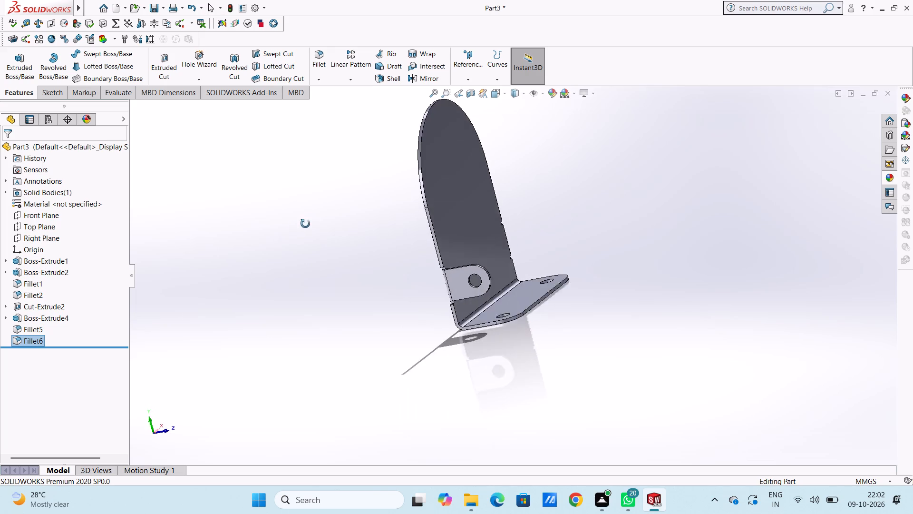
pyautogui.moveTo(305, 224); pyautogui.dragTo(333, 258, button='middle')
pyautogui.moveTo(333, 259); pyautogui.dragTo(325, 222, button='middle')
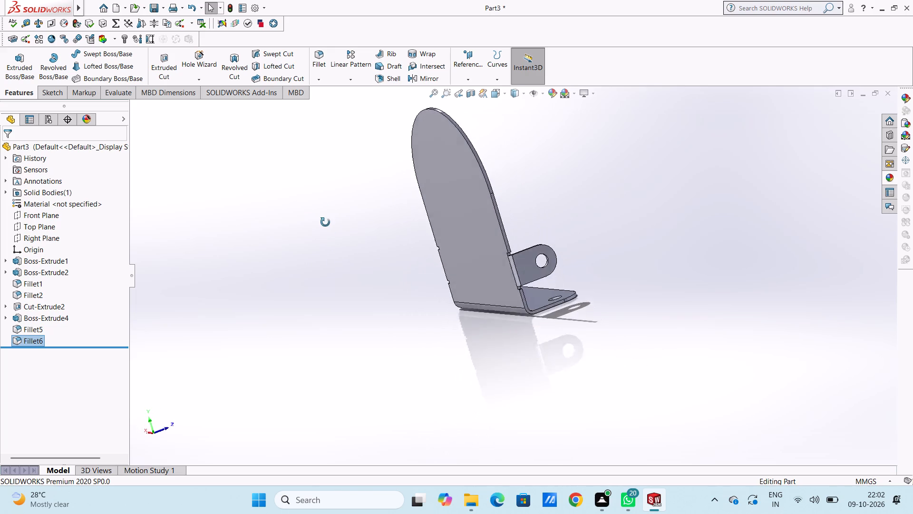
pyautogui.moveTo(325, 222); pyautogui.dragTo(304, 242, button='middle')
pyautogui.scroll(-1, 451, 269)
pyautogui.moveTo(636, 281); pyautogui.dragTo(648, 279, button='middle')
pyautogui.scroll(3, 637, 262)
pyautogui.moveTo(610, 243); pyautogui.dragTo(636, 242, button='middle')
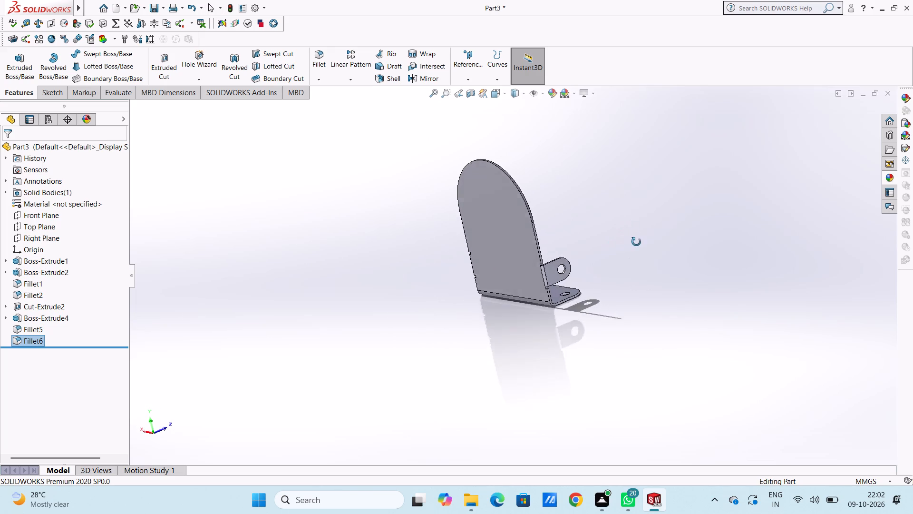
pyautogui.moveTo(636, 242); pyautogui.dragTo(634, 257, button='middle')
pyautogui.scroll(-4, 627, 282)
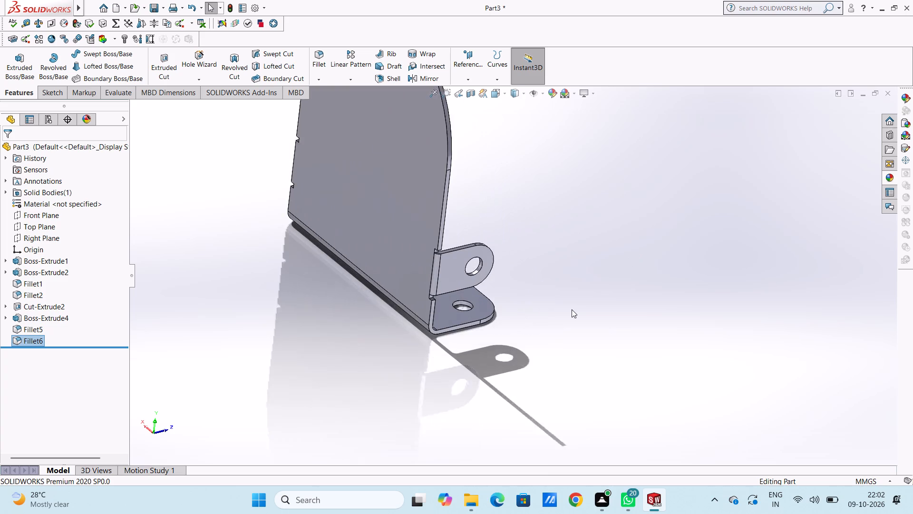
pyautogui.scroll(-1, 572, 309)
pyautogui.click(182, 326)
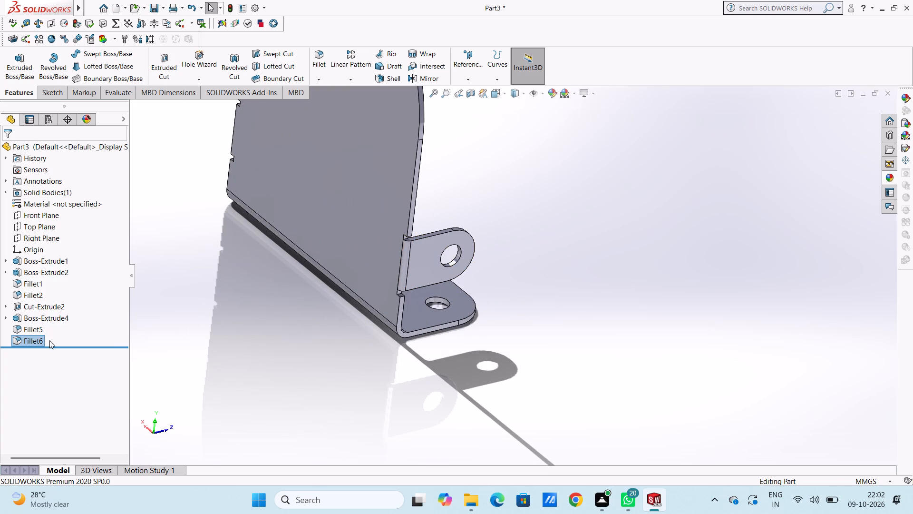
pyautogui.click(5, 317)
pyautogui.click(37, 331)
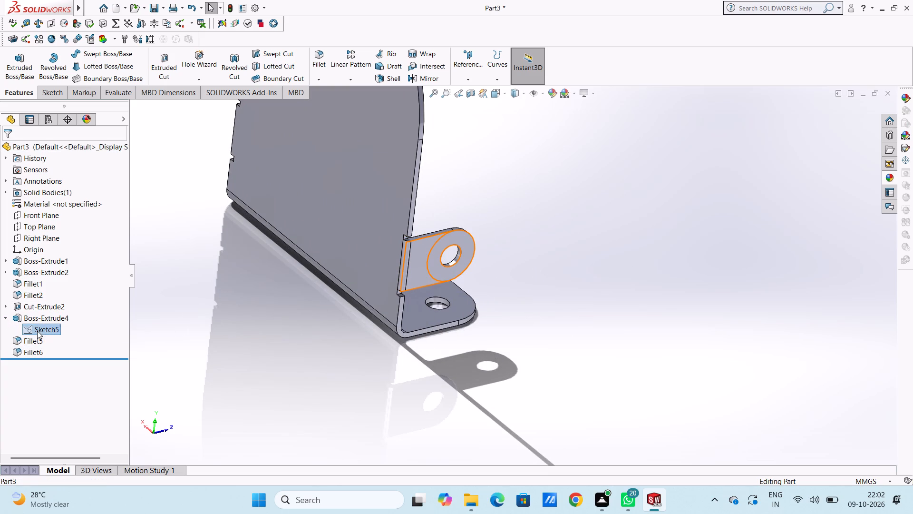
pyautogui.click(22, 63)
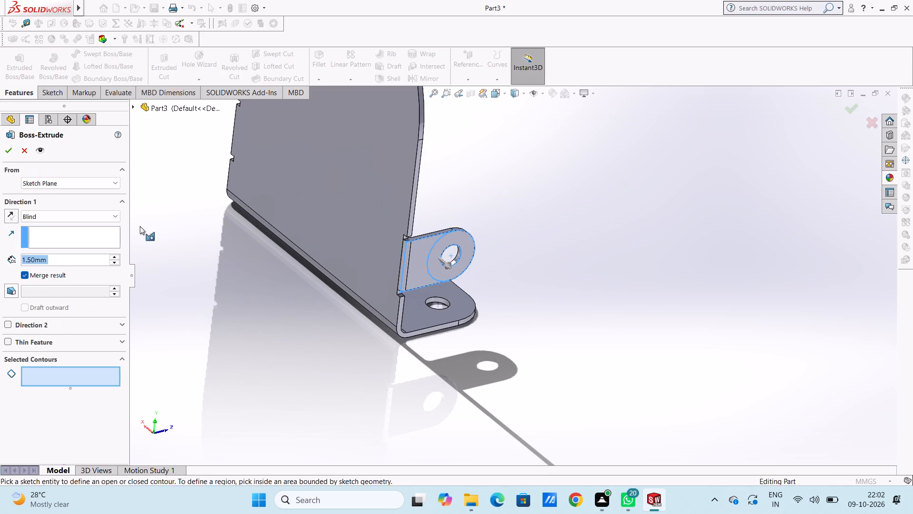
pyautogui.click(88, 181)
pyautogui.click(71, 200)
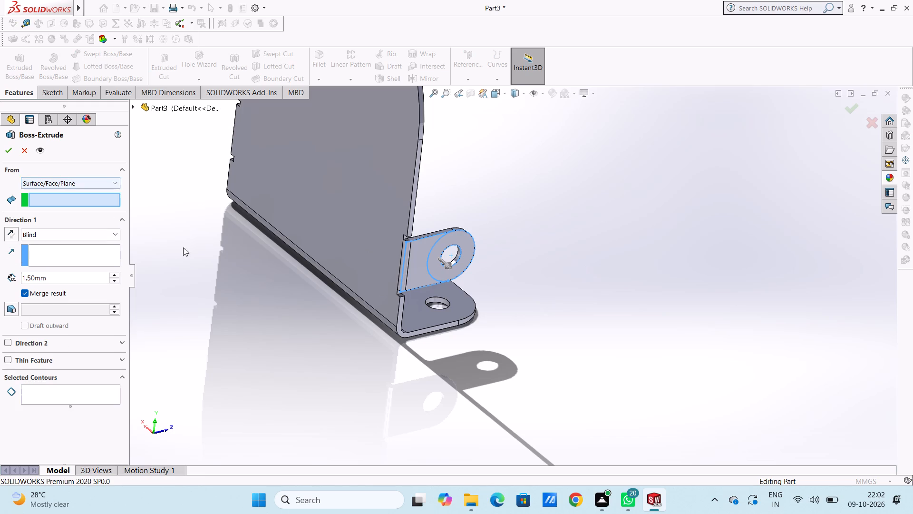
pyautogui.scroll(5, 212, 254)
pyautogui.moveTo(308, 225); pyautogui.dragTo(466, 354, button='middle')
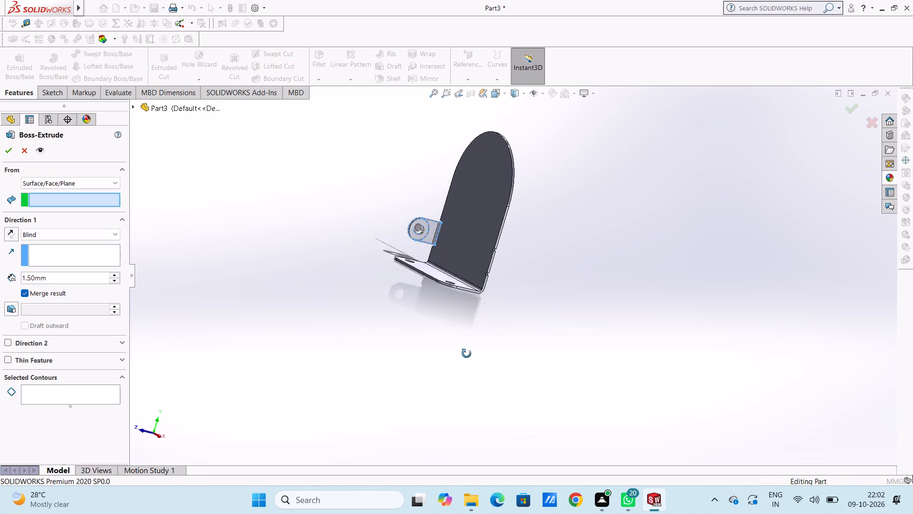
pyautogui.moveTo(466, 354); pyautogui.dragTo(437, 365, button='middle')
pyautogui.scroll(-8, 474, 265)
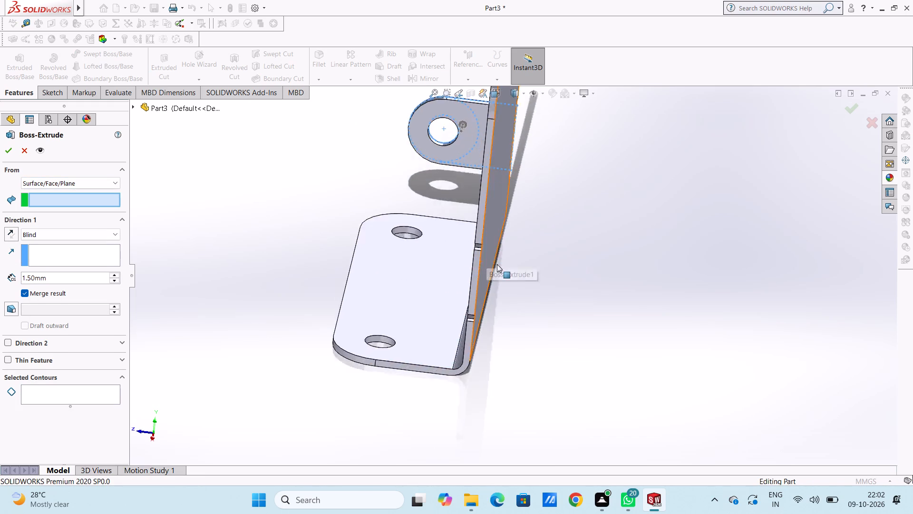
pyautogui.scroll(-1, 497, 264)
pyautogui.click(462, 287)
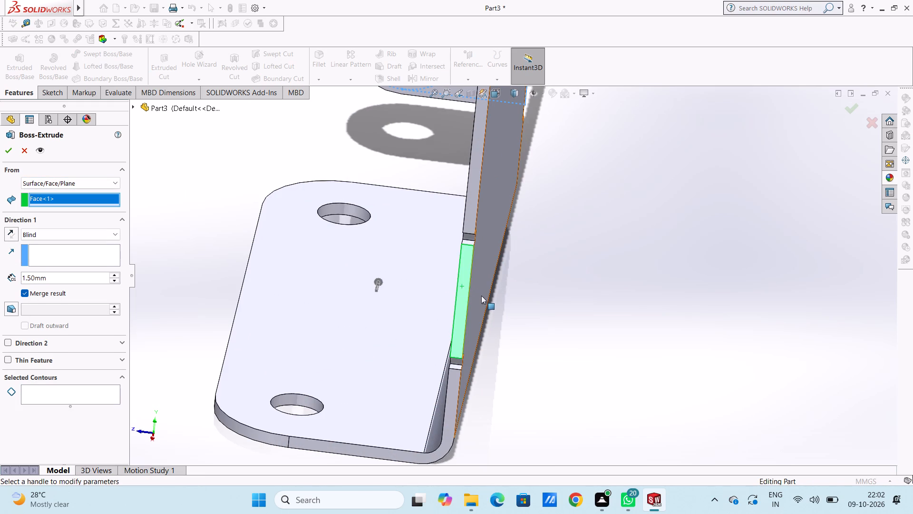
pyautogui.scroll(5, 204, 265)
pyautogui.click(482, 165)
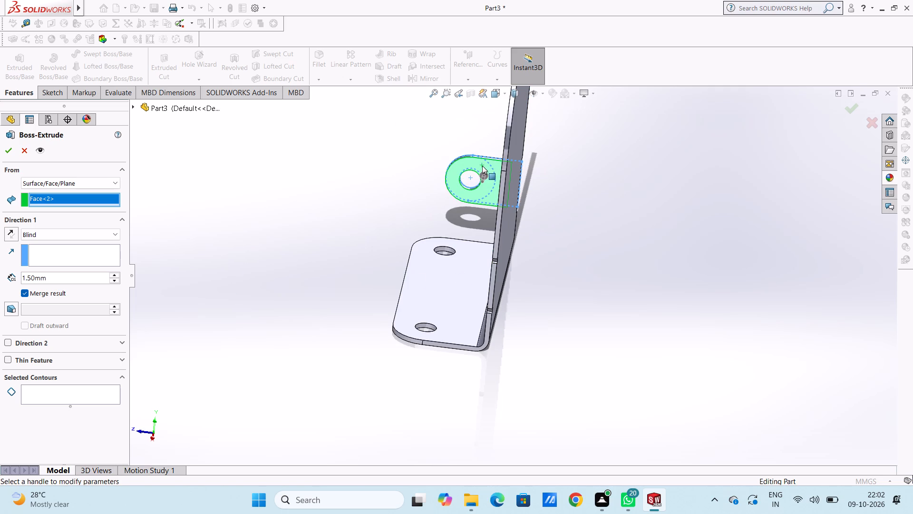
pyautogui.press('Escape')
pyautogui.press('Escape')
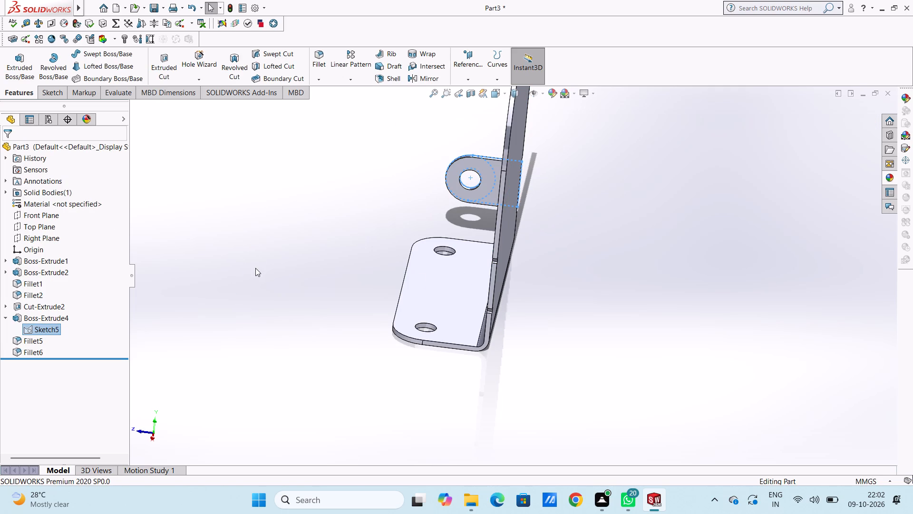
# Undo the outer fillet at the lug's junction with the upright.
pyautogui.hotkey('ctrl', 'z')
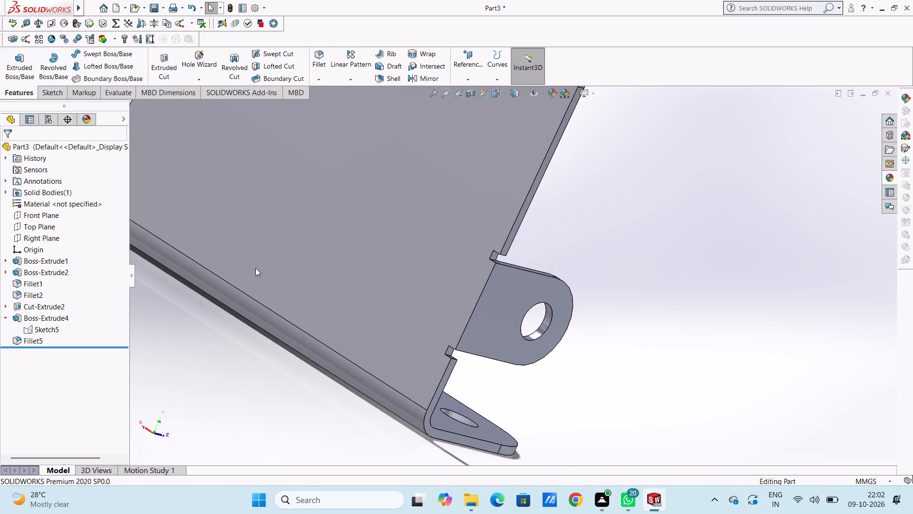
# Fillet the outer vertical edge where the side lug meets the upright with a 1.5 mm radius.
pyautogui.scroll(4, 235, 268)
pyautogui.moveTo(407, 267); pyautogui.dragTo(394, 267, button='middle')
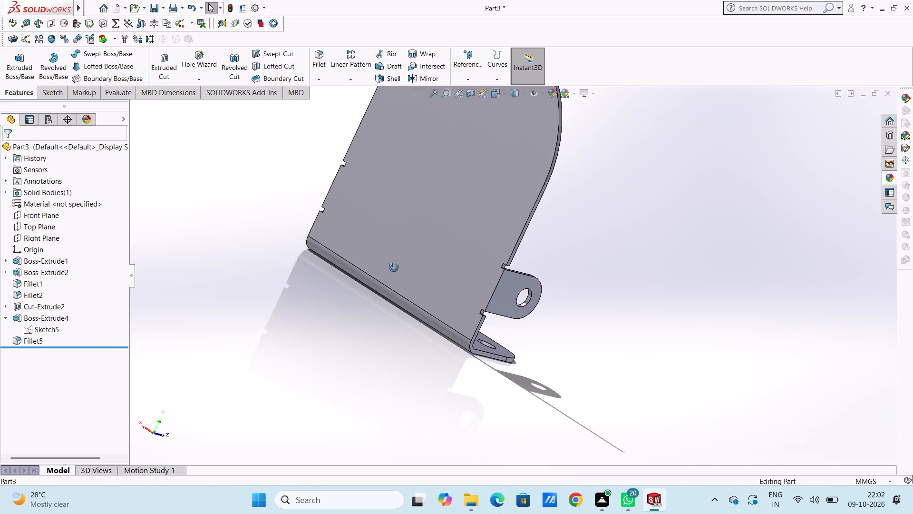
pyautogui.moveTo(394, 267); pyautogui.dragTo(334, 277, button='middle')
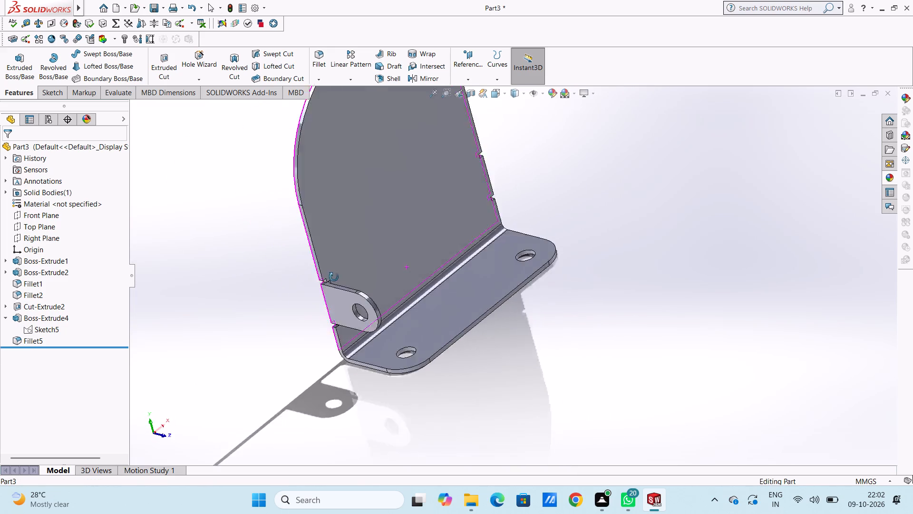
pyautogui.moveTo(334, 277); pyautogui.dragTo(415, 278, button='middle')
pyautogui.scroll(-3, 525, 303)
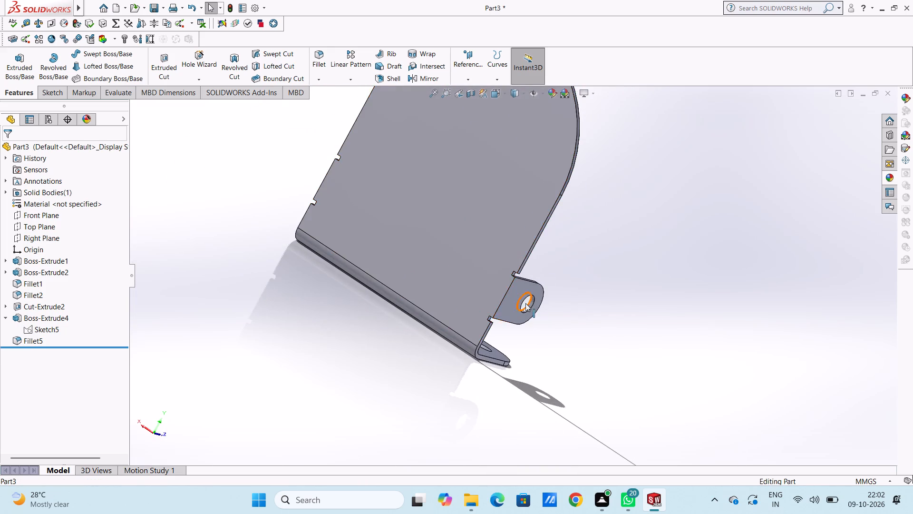
pyautogui.scroll(-2, 525, 303)
pyautogui.click(321, 53)
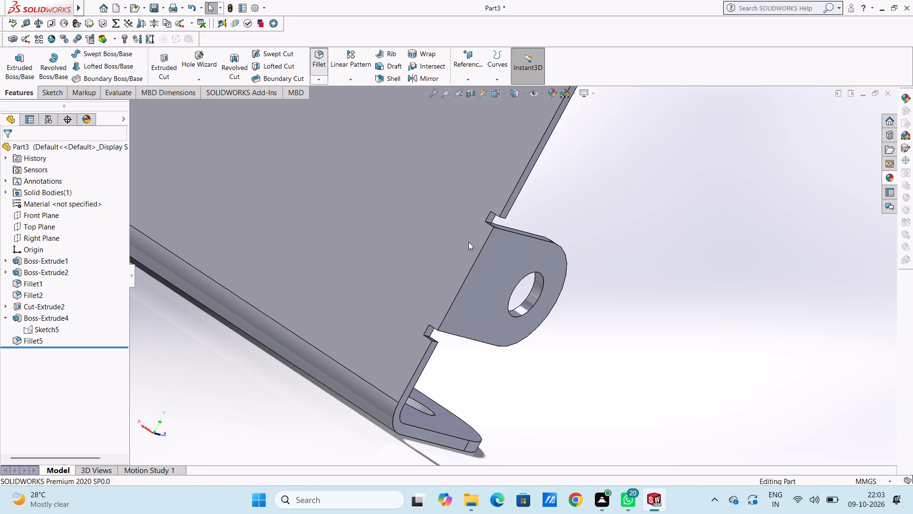
pyautogui.click(477, 260)
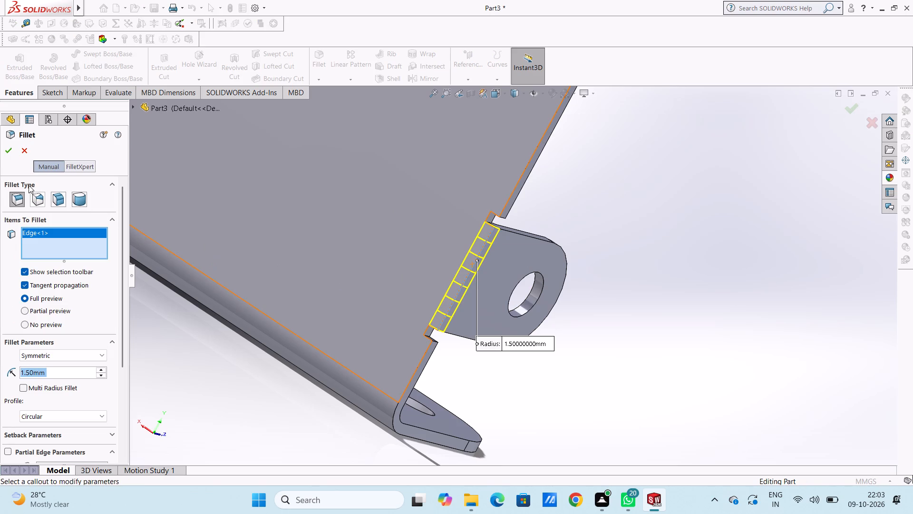
pyautogui.click(8, 152)
# Set up a 1.5 mm blind boss extrusion reusing the side lug's sketch, selecting its three regions around the hole.
pyautogui.scroll(4, 254, 349)
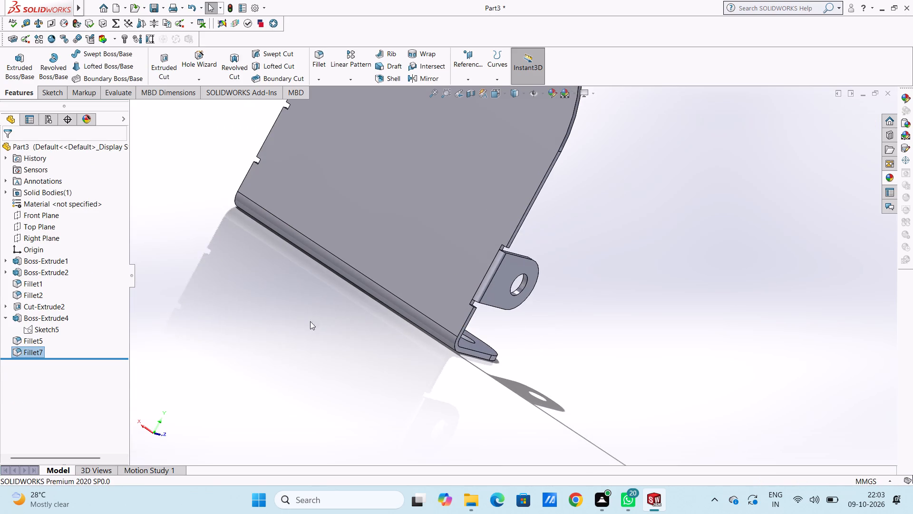
pyautogui.scroll(4, 315, 318)
pyautogui.moveTo(313, 317); pyautogui.dragTo(380, 378, button='middle')
pyautogui.moveTo(290, 255); pyautogui.dragTo(330, 349, button='middle')
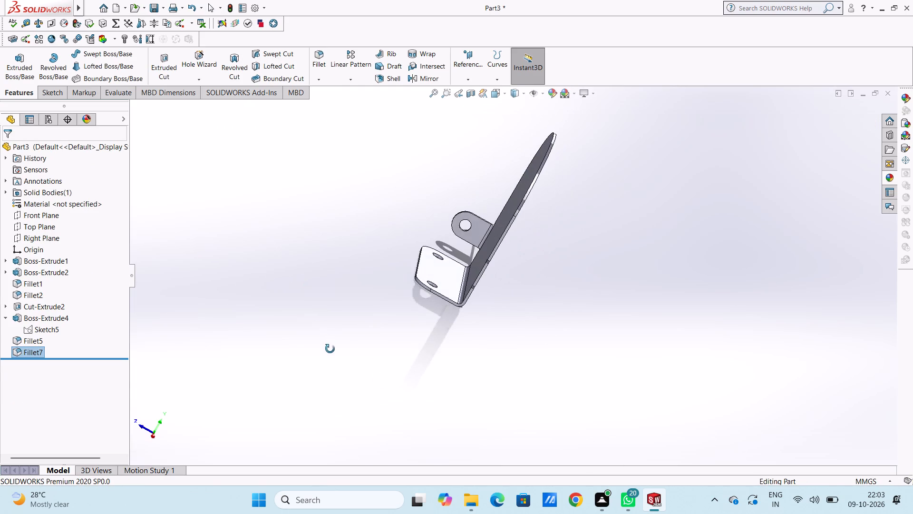
pyautogui.moveTo(330, 349); pyautogui.dragTo(318, 349, button='middle')
pyautogui.click(250, 323)
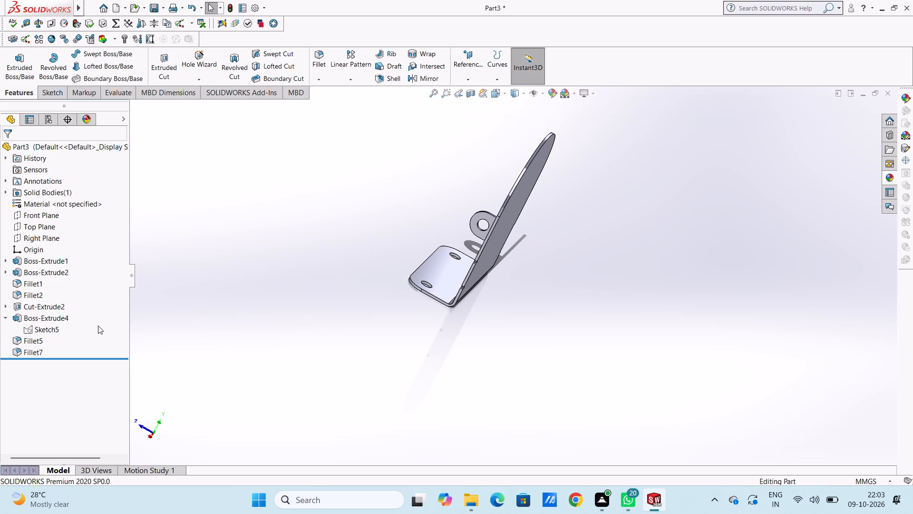
pyautogui.click(55, 328)
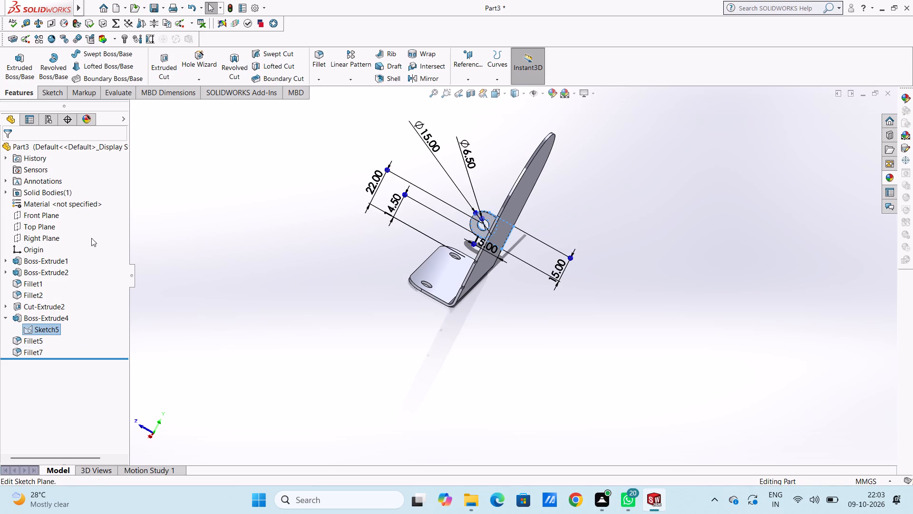
pyautogui.click(20, 69)
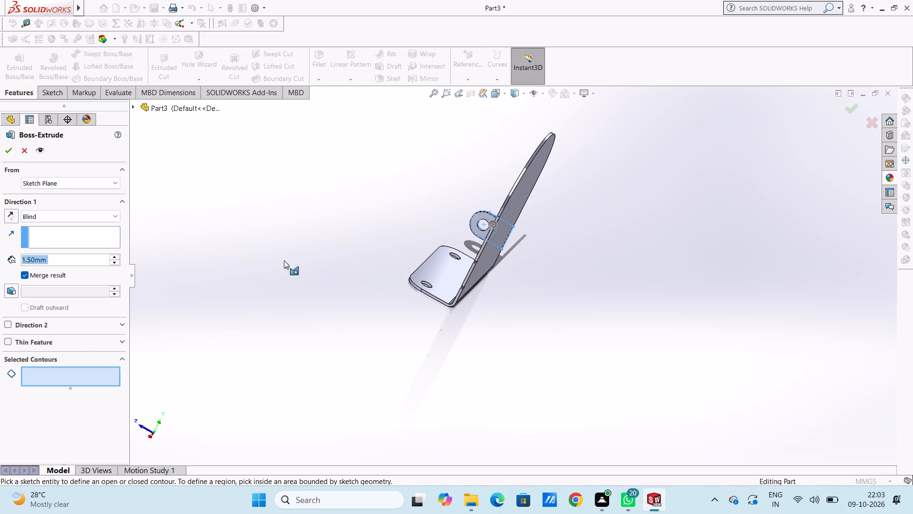
pyautogui.scroll(-5, 525, 249)
pyautogui.moveTo(506, 236); pyautogui.dragTo(526, 263, button='middle')
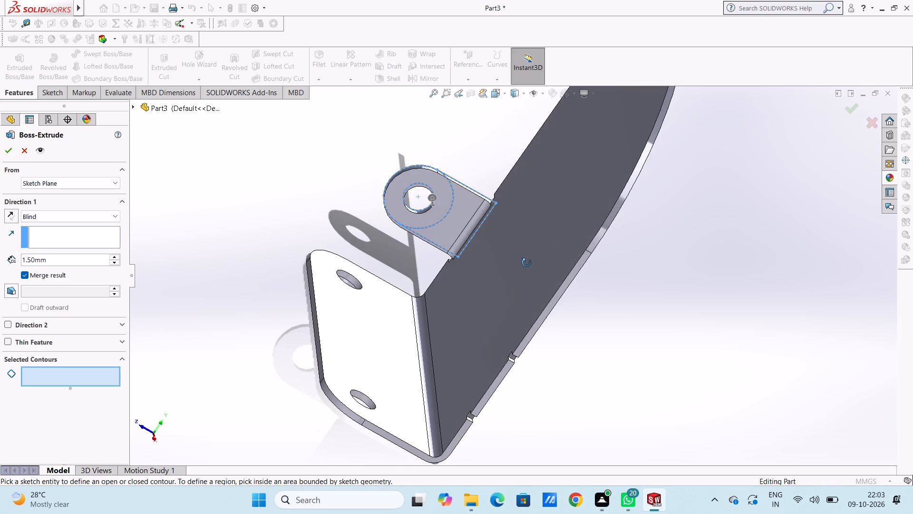
pyautogui.moveTo(526, 263); pyautogui.dragTo(524, 263, button='middle')
pyautogui.scroll(-5, 418, 199)
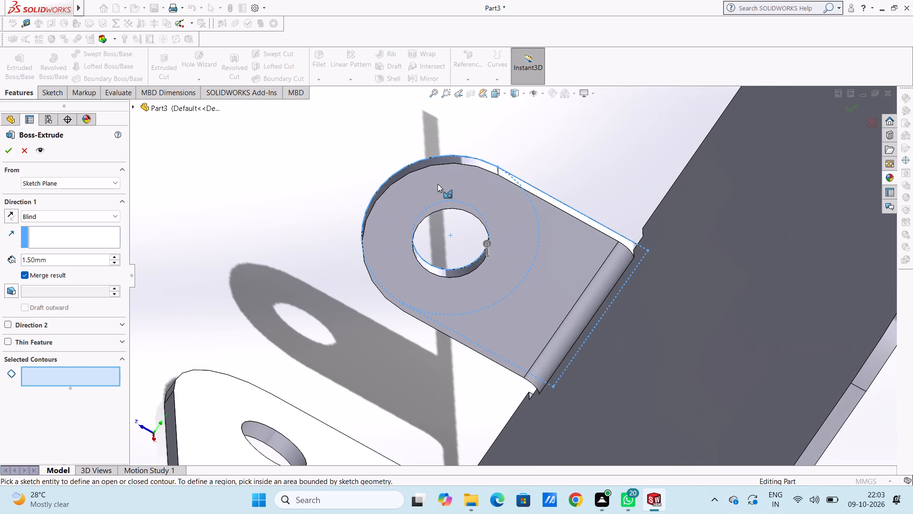
pyautogui.click(437, 183)
pyautogui.click(565, 237)
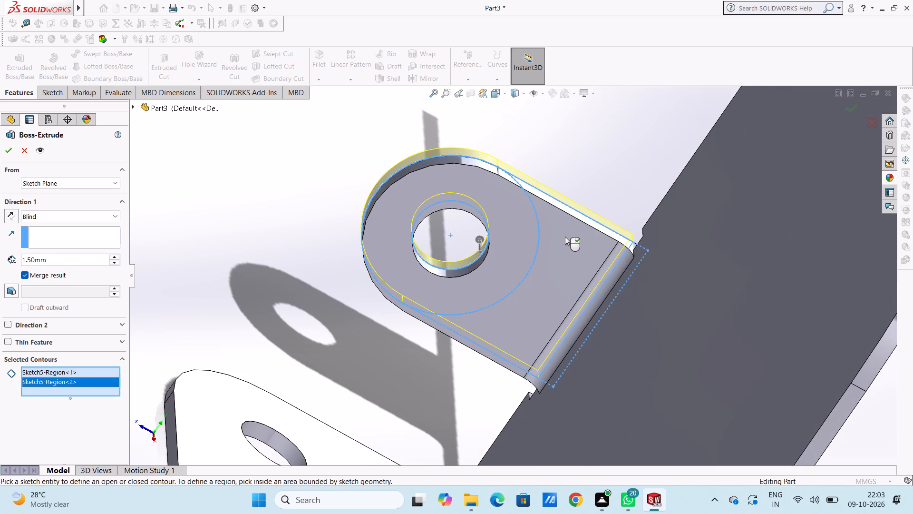
pyautogui.moveTo(589, 287); pyautogui.dragTo(467, 219, button='middle')
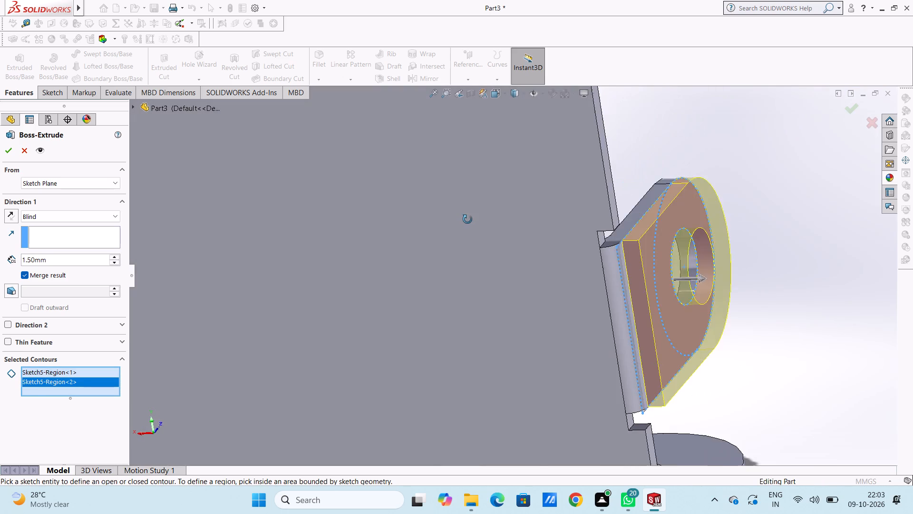
pyautogui.moveTo(467, 219); pyautogui.dragTo(466, 220, button='middle')
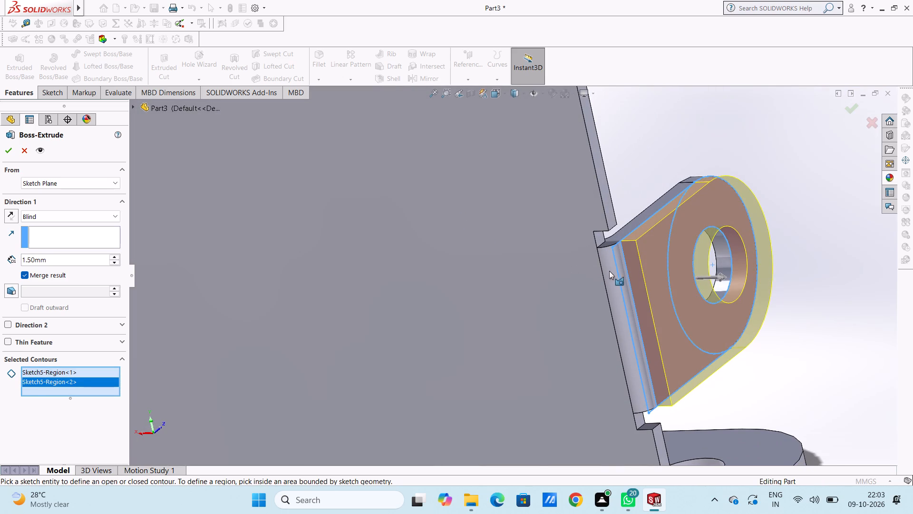
pyautogui.click(622, 267)
pyautogui.scroll(6, 570, 295)
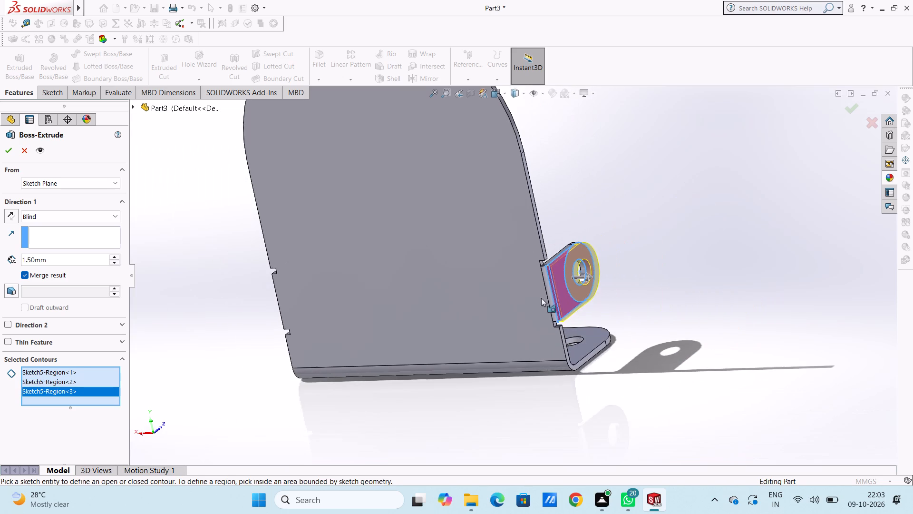
pyautogui.moveTo(509, 306); pyautogui.dragTo(453, 325, button='middle')
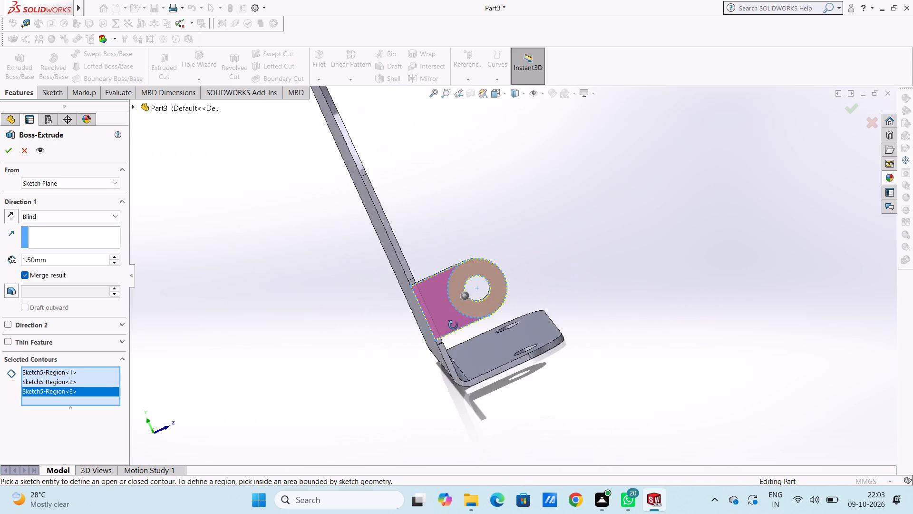
pyautogui.moveTo(453, 325); pyautogui.dragTo(624, 266, button='middle')
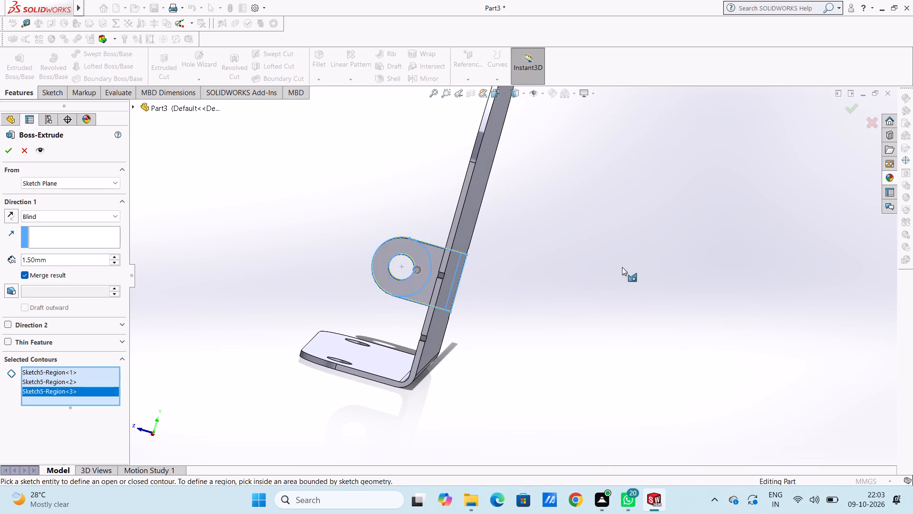
# Start the lug extrusion from the upright's opposite side face between the two notches and create the second lug.
pyautogui.click(91, 181)
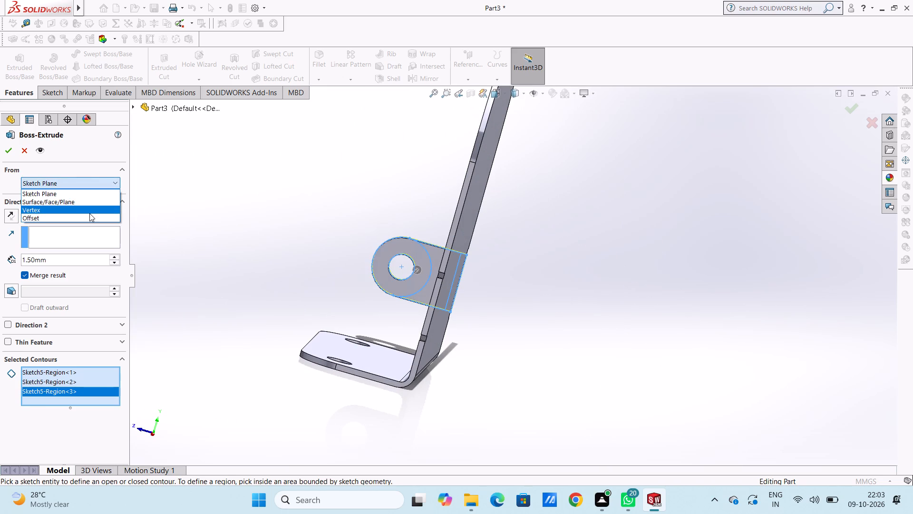
pyautogui.click(89, 202)
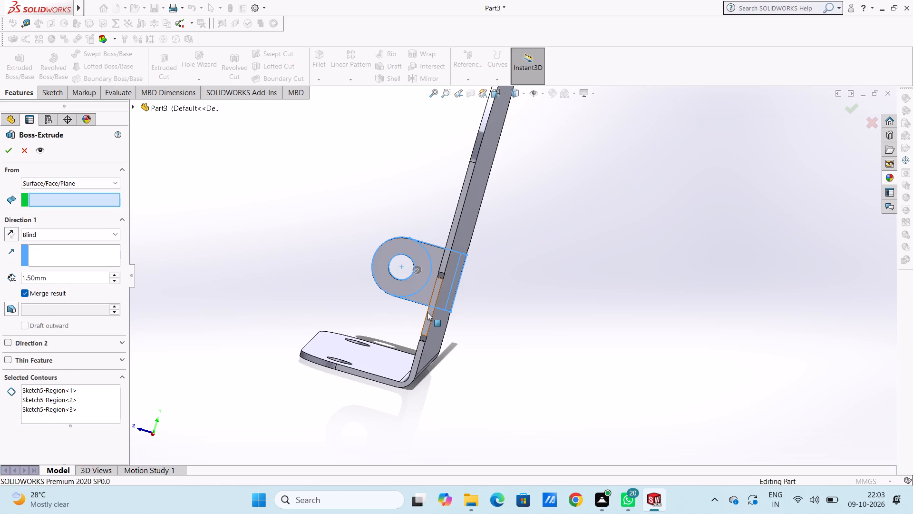
pyautogui.click(429, 312)
pyautogui.moveTo(291, 230); pyautogui.dragTo(287, 261, button='middle')
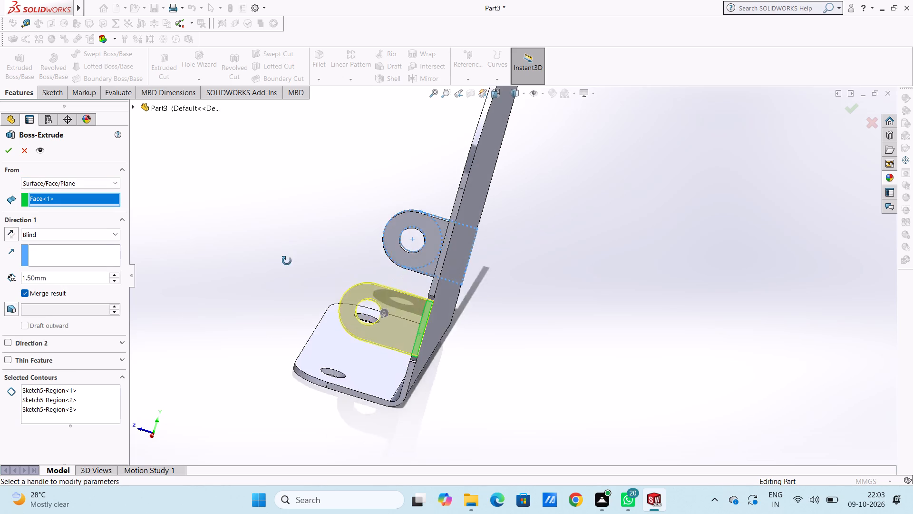
pyautogui.moveTo(287, 261); pyautogui.dragTo(286, 337, button='middle')
pyautogui.scroll(3, 286, 337)
pyautogui.moveTo(279, 275); pyautogui.dragTo(281, 362, button='middle')
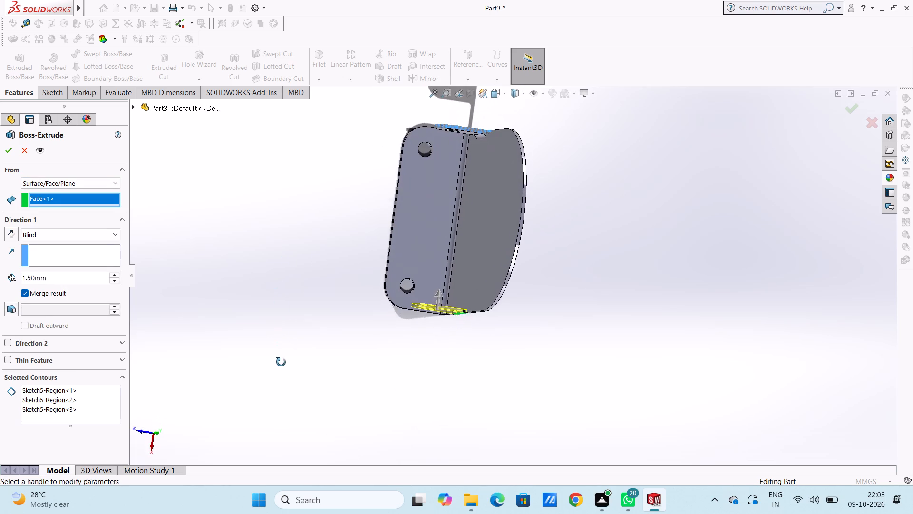
pyautogui.moveTo(281, 362); pyautogui.dragTo(246, 226, button='middle')
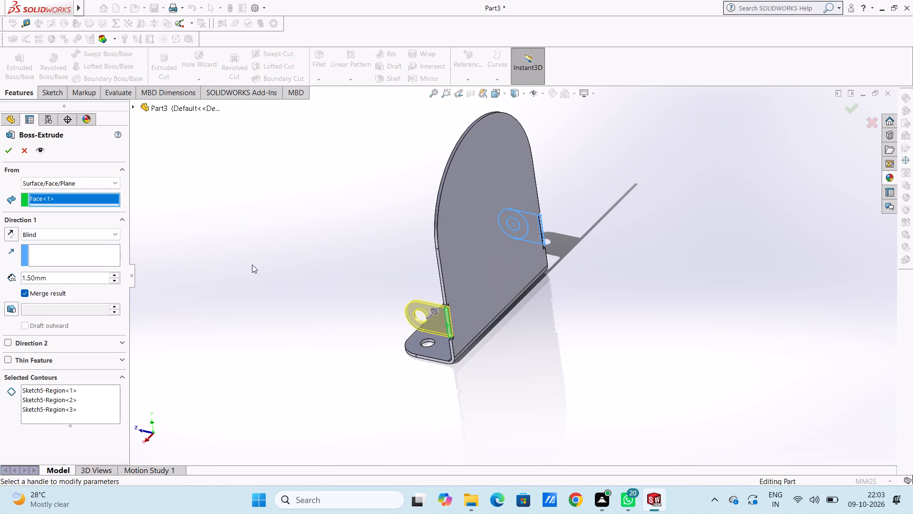
pyautogui.click(7, 151)
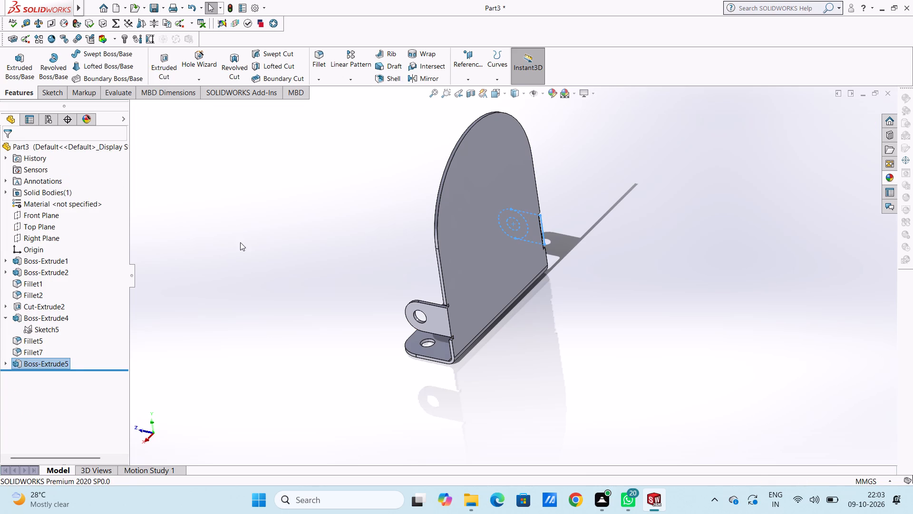
pyautogui.click(240, 242)
# Fillet the outer and inner vertical edges where the second lug meets the upright with a 1.5 mm radius.
pyautogui.moveTo(307, 268); pyautogui.dragTo(315, 248, button='middle')
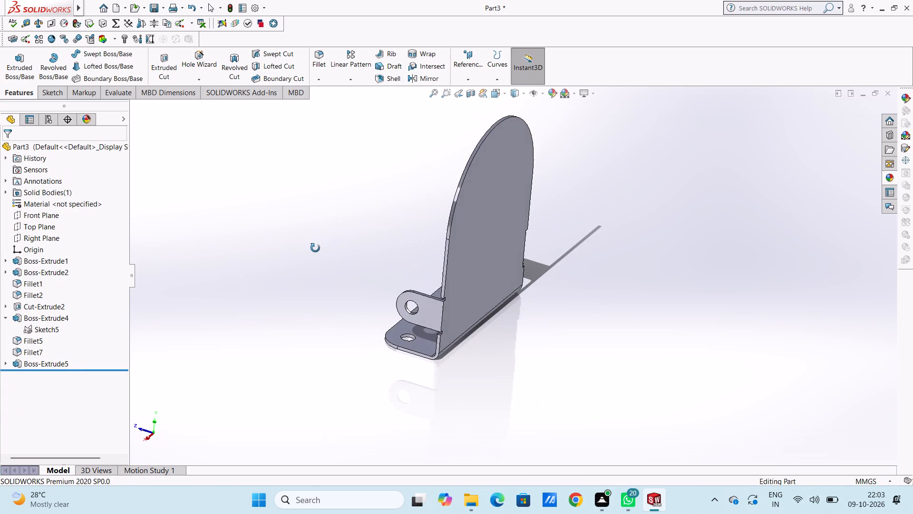
pyautogui.moveTo(315, 248); pyautogui.dragTo(314, 247, button='middle')
pyautogui.scroll(-4, 439, 293)
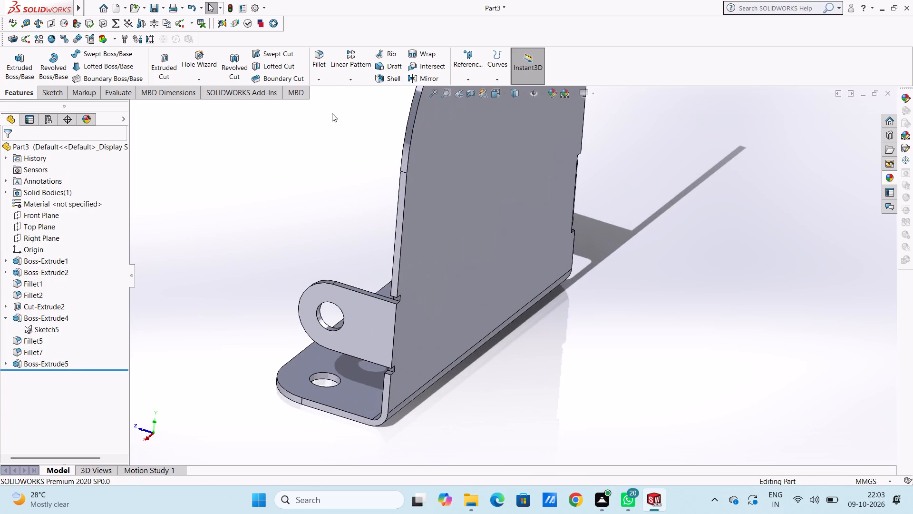
pyautogui.click(324, 57)
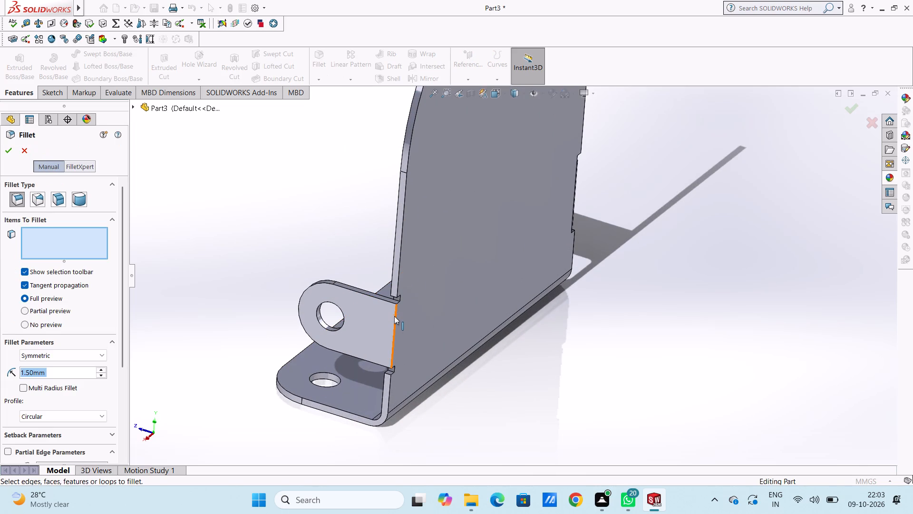
pyautogui.click(394, 316)
pyautogui.moveTo(306, 231); pyautogui.dragTo(384, 335, button='middle')
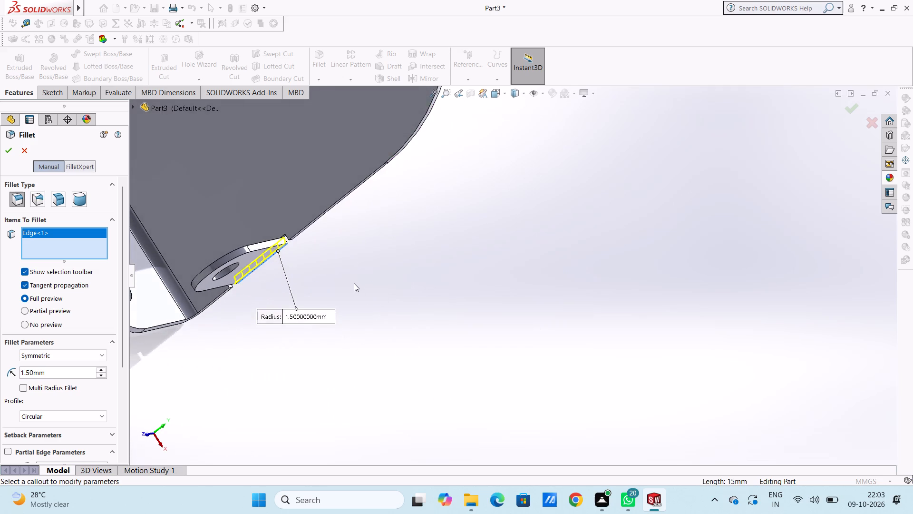
pyautogui.scroll(4, 353, 283)
pyautogui.moveTo(363, 241); pyautogui.dragTo(369, 297, button='middle')
pyautogui.scroll(-6, 381, 277)
pyautogui.scroll(-5, 460, 264)
pyautogui.click(447, 251)
pyautogui.scroll(5, 447, 251)
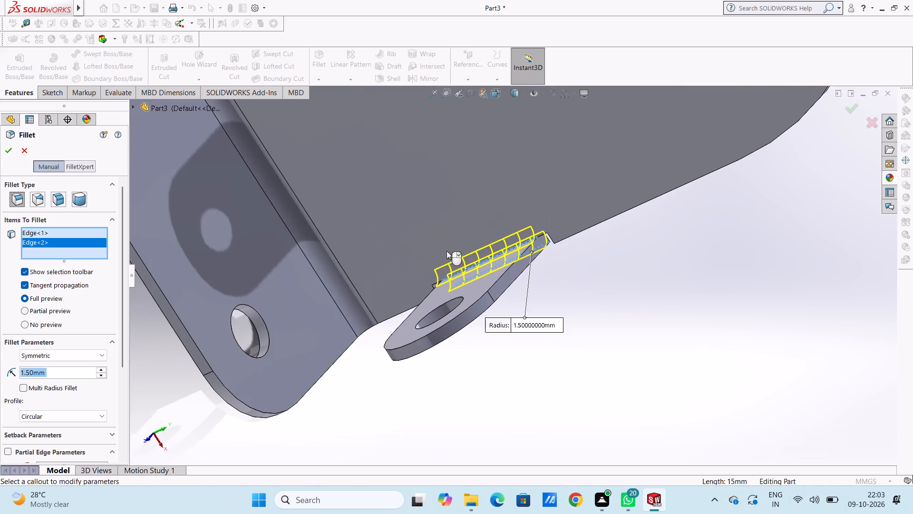
pyautogui.scroll(9, 447, 251)
pyautogui.moveTo(417, 269); pyautogui.dragTo(376, 175, button='middle')
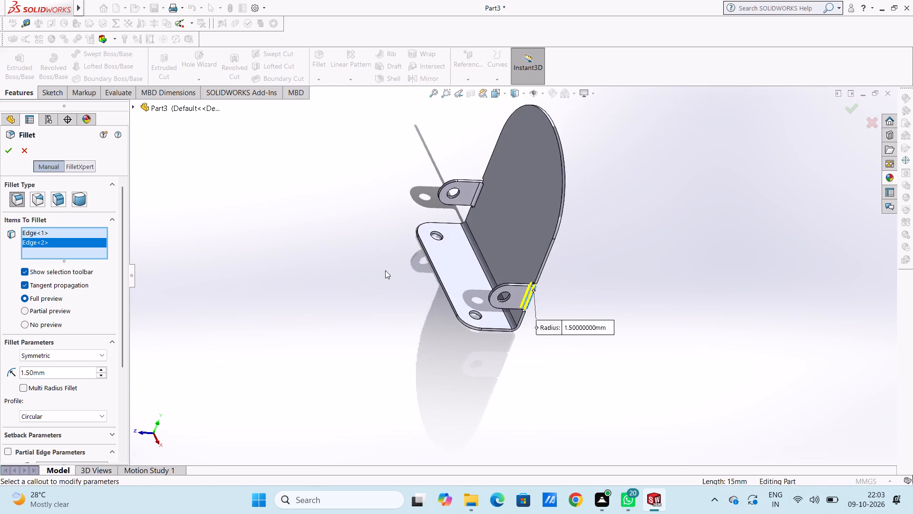
pyautogui.moveTo(385, 277); pyautogui.dragTo(319, 200, button='middle')
pyautogui.click(9, 153)
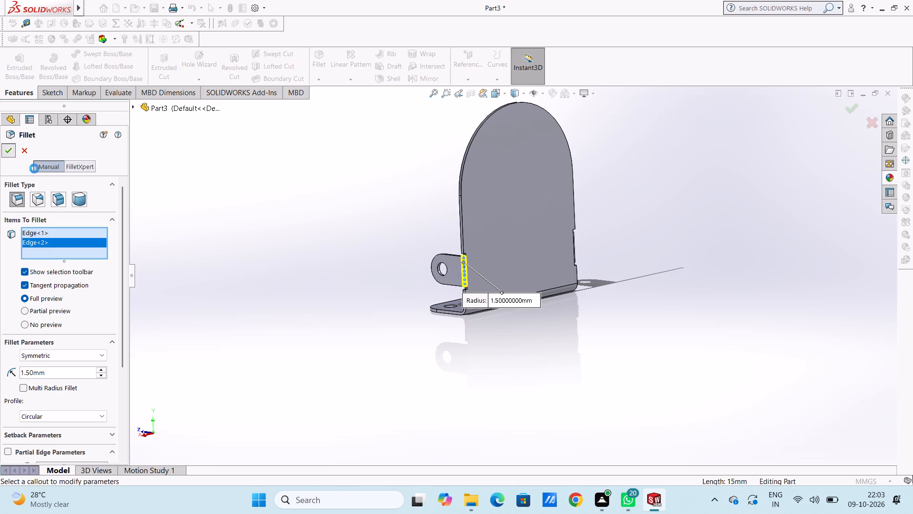
pyautogui.click(367, 257)
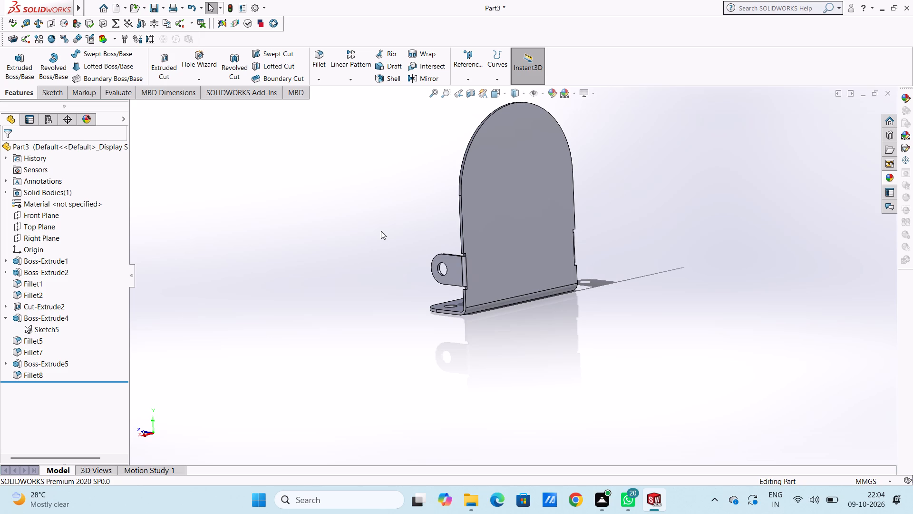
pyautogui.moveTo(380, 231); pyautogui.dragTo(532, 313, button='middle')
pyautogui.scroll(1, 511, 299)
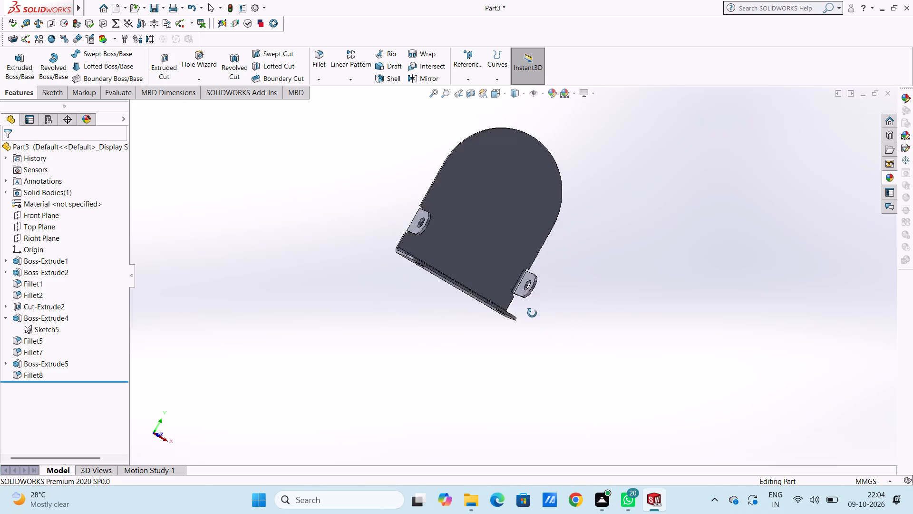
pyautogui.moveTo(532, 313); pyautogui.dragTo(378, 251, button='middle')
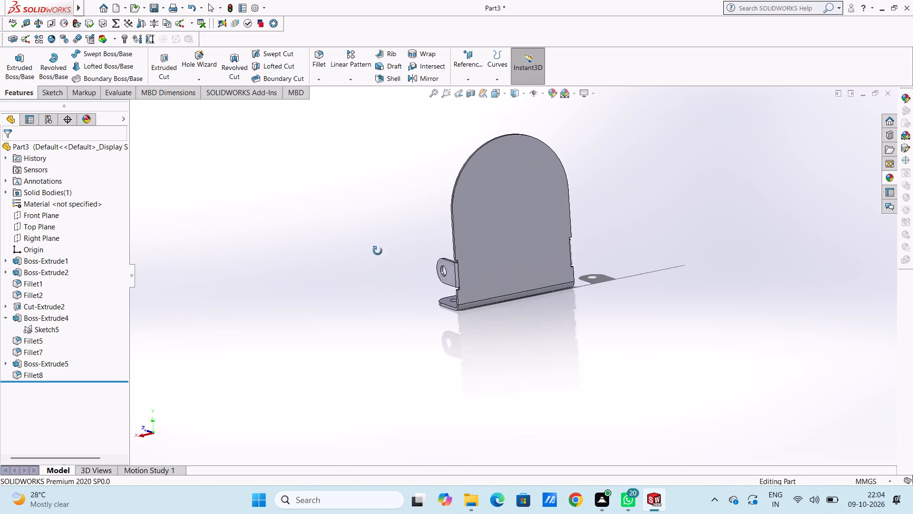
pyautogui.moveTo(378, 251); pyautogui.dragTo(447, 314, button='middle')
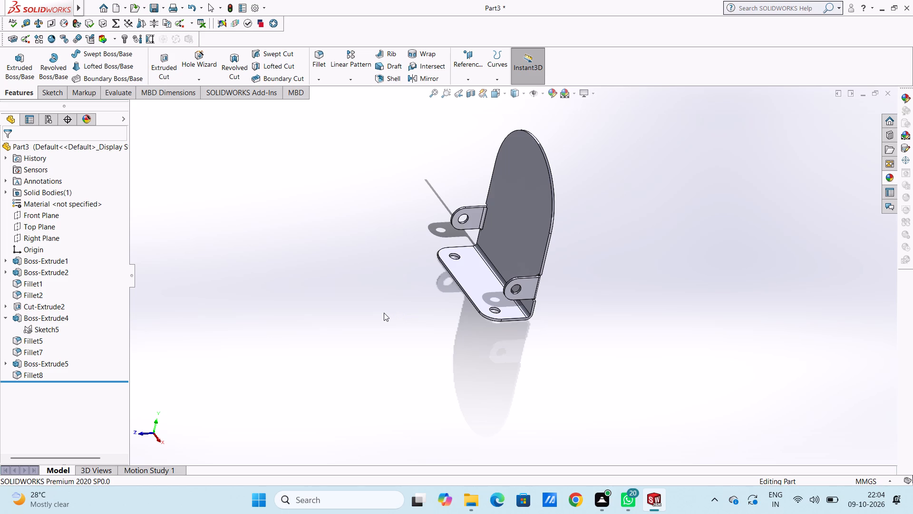
# Undo both side lugs and their bend fillets, going back to editing the first lug's sketch.
pyautogui.hotkey('ctrl', 'z')
pyautogui.hotkey('ctrl', 'z')
pyautogui.hotkey('ctrl', 'z')
pyautogui.hotkey('ctrl', 'z')
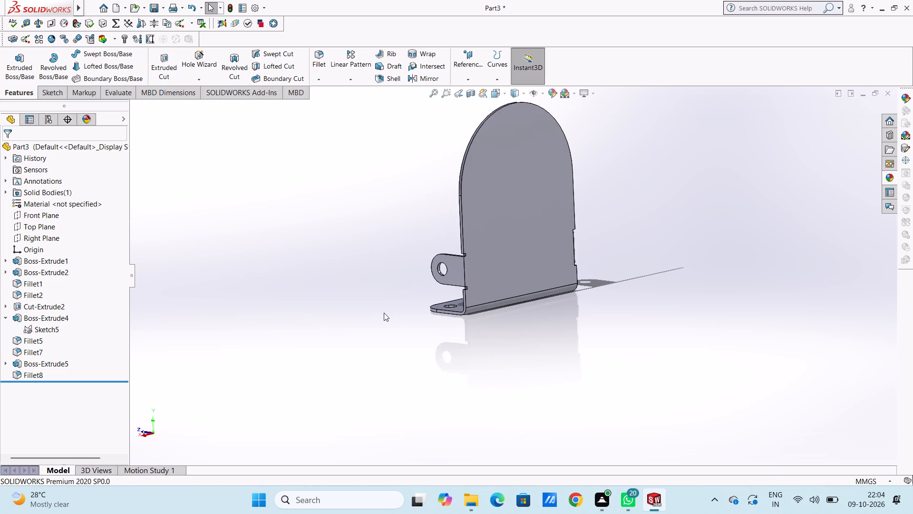
pyautogui.hotkey('ctrl', 'z')
pyautogui.hotkey('ctrl', 'z')
pyautogui.hotkey('ctrl', 'z')
pyautogui.hotkey('ctrl', 'z')
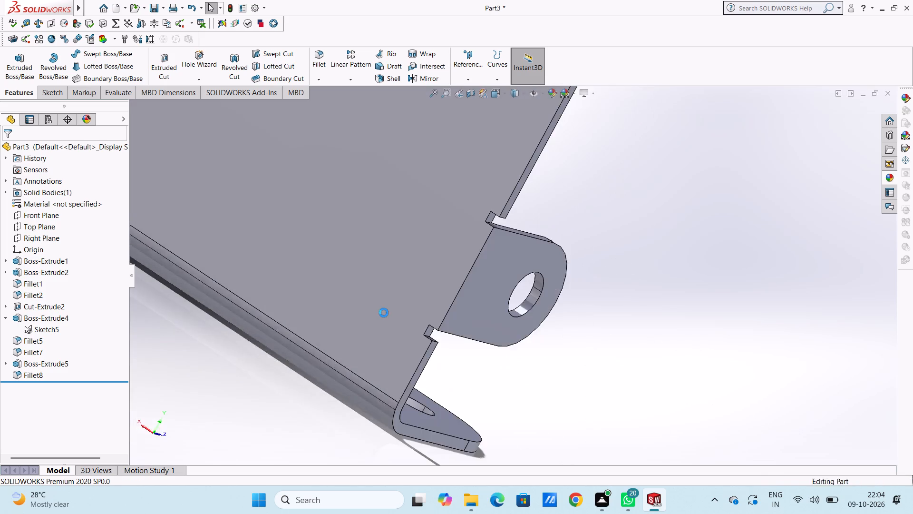
pyautogui.hotkey('ctrl', 'z')
pyautogui.hotkey('ctrl', 'z')
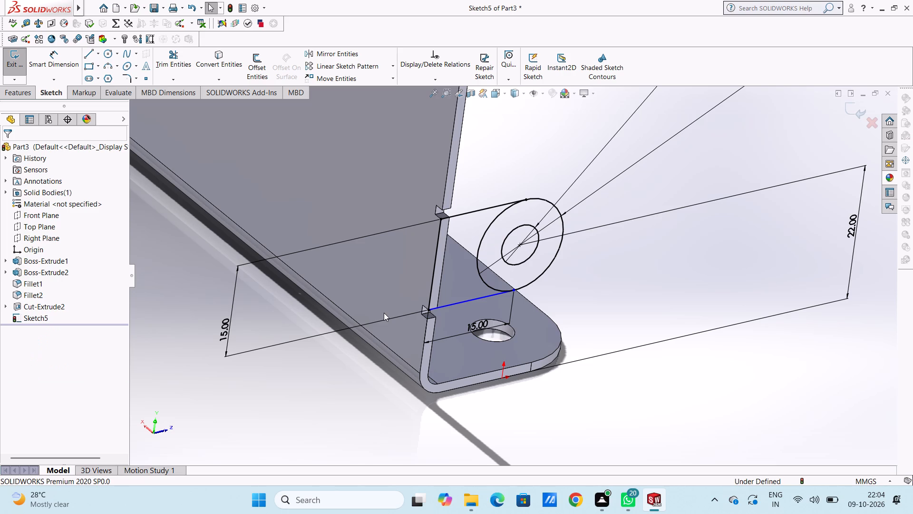
# Undo the lug sketch's dimensions, relations, lines and circles until the sketch is empty.
pyautogui.hotkey('ctrl', 'z')
pyautogui.hotkey('ctrl', 'z')
pyautogui.hotkey('ctrl', 'z')
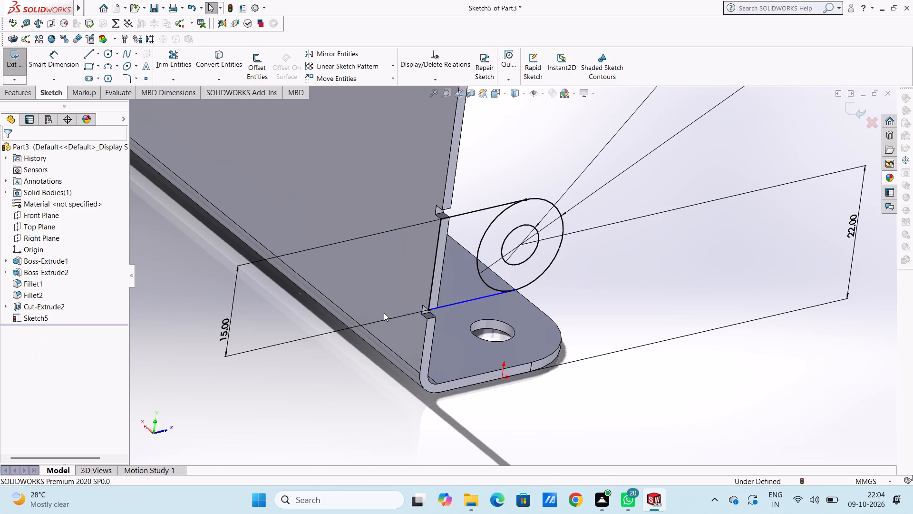
pyautogui.hotkey('ctrl', 'z')
pyautogui.hotkey('ctrl', 'z')
pyautogui.hotkey('ctrl', 'z')
pyautogui.hotkey('ctrl', 'z')
pyautogui.hotkey('ctrl', 'z')
pyautogui.hotkey('ctrl', 'z')
pyautogui.hotkey('ctrl', 'z')
pyautogui.hotkey('ctrl', 'z')
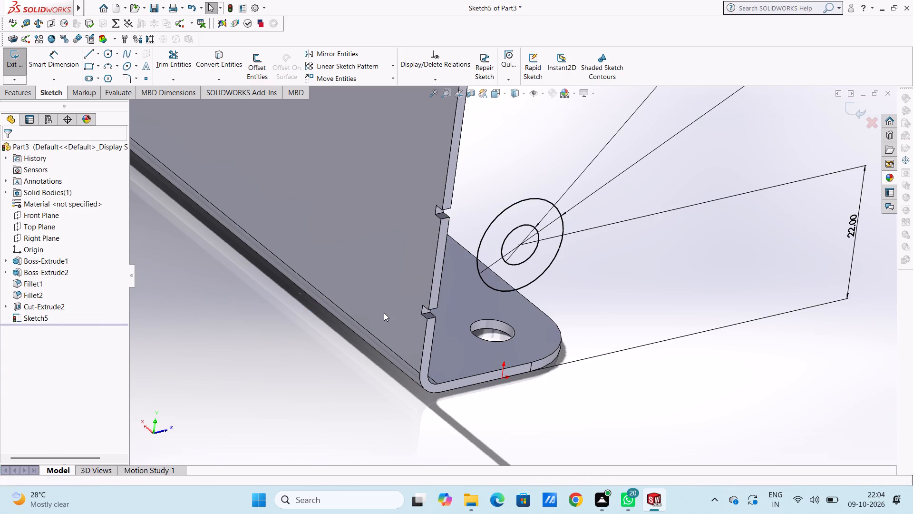
pyautogui.hotkey('ctrl', 'z')
pyautogui.hotkey('ctrl', 'z')
pyautogui.hotkey('ctrl', 'z')
pyautogui.hotkey('ctrl', 'z')
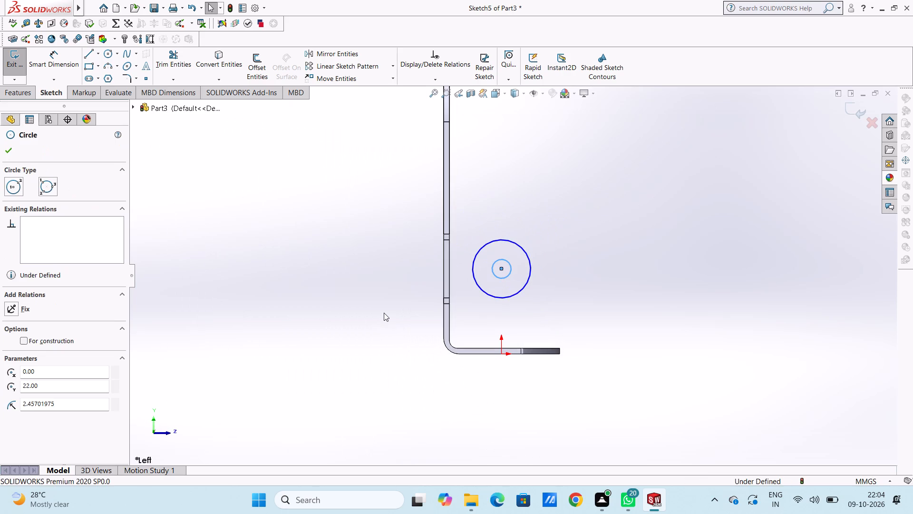
pyautogui.hotkey('ctrl', 'z')
pyautogui.hotkey('ctrl', 'z')
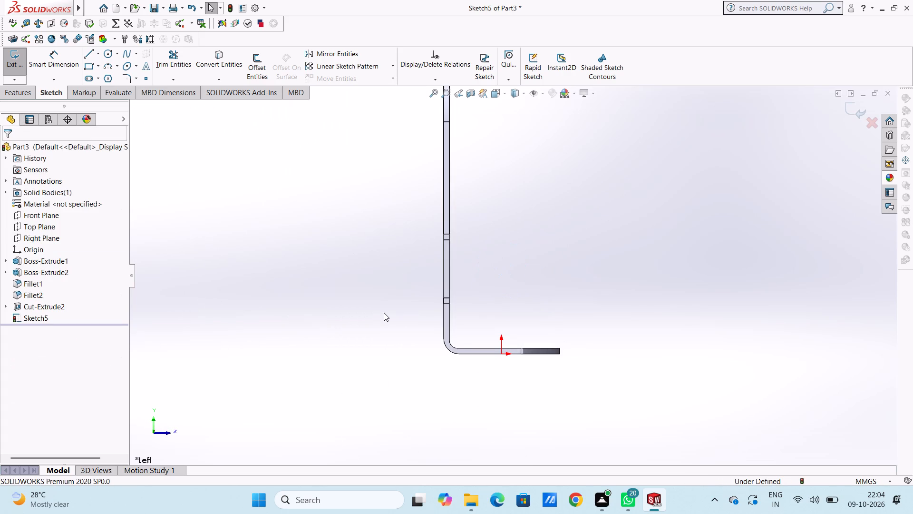
# Sketch a 7.5 mm radius circle behind the upright, opposite the base, with a concentric inner circle about 7.5 mm in diameter.
pyautogui.scroll(3, 384, 313)
pyautogui.scroll(2, 493, 230)
pyautogui.scroll(-3, 514, 236)
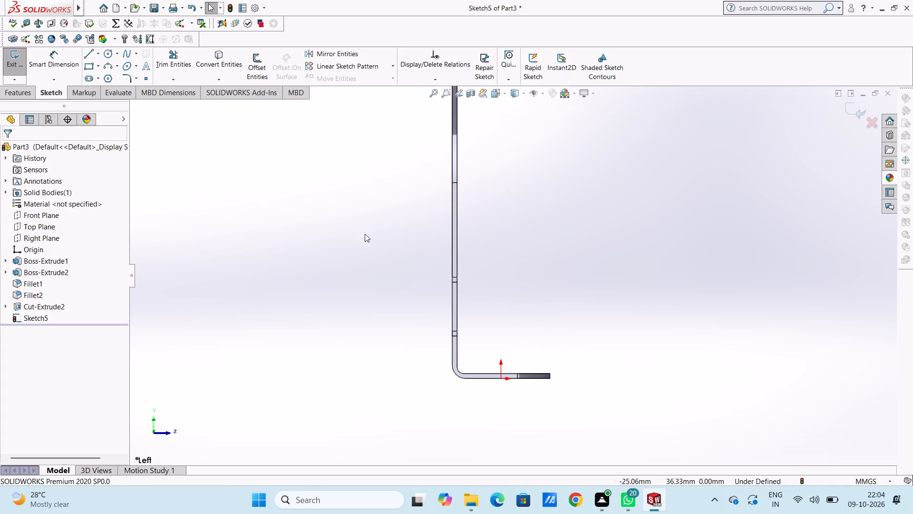
pyautogui.click(105, 51)
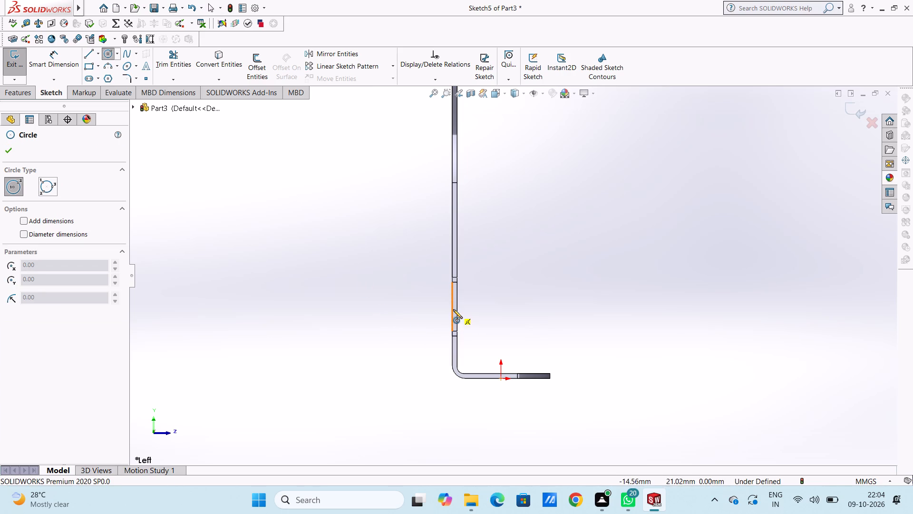
pyautogui.click(391, 305)
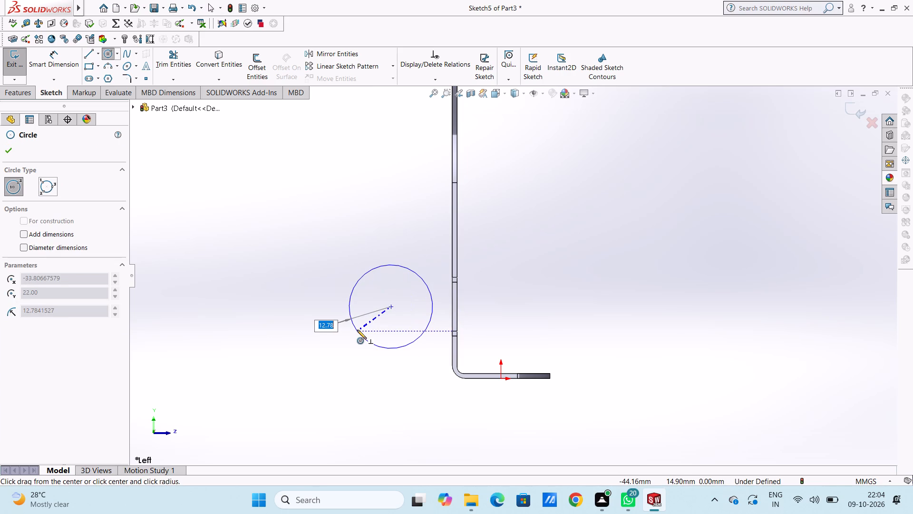
pyautogui.write('7.5')
pyautogui.press('Return')
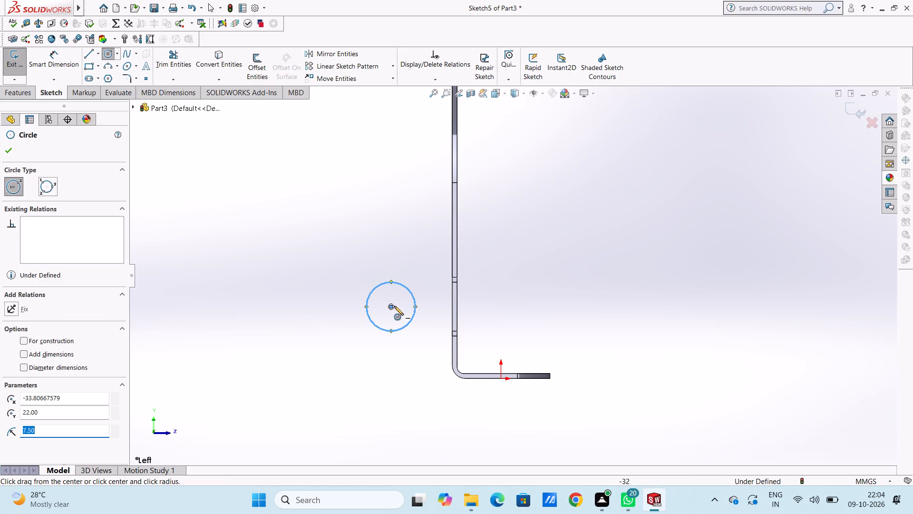
pyautogui.click(391, 306)
pyautogui.click(390, 319)
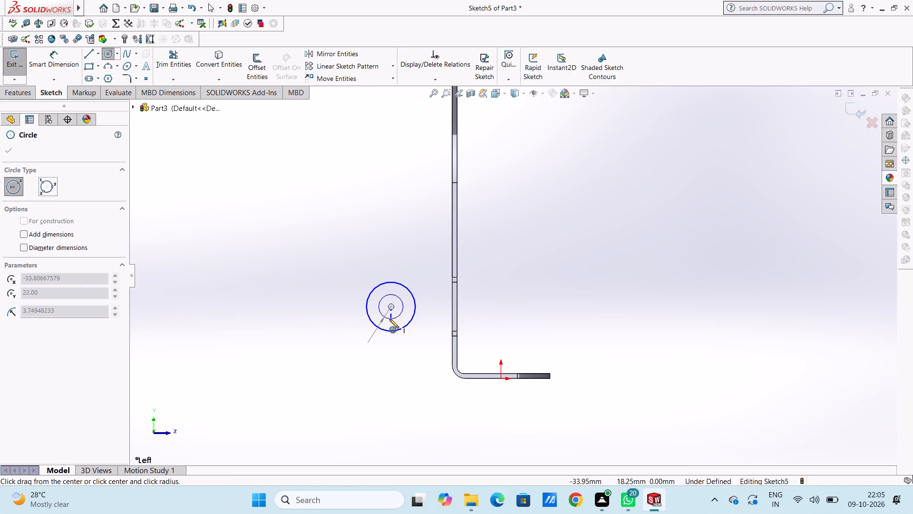
pyautogui.click(15, 152)
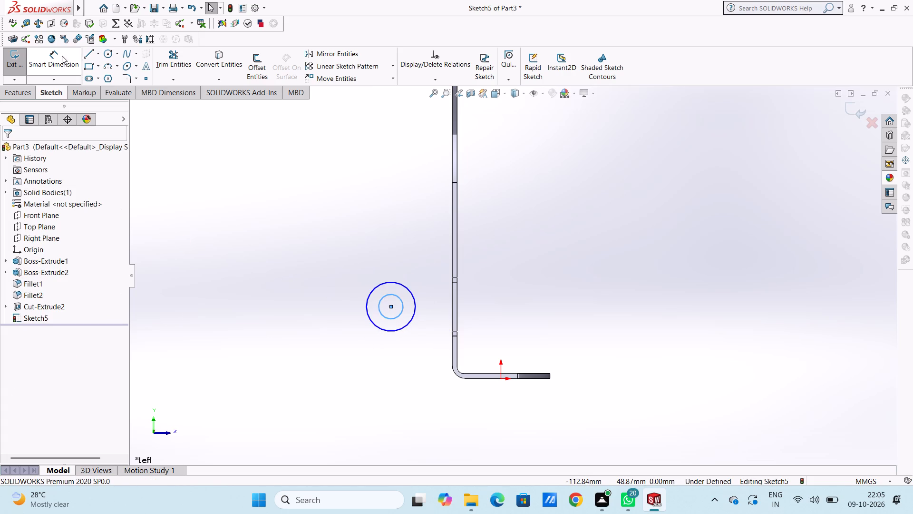
# Dimension the outer circle's diameter as 15 mm and the inner circle's diameter as 6.5 mm.
pyautogui.click(62, 56)
pyautogui.click(378, 326)
pyautogui.click(228, 394)
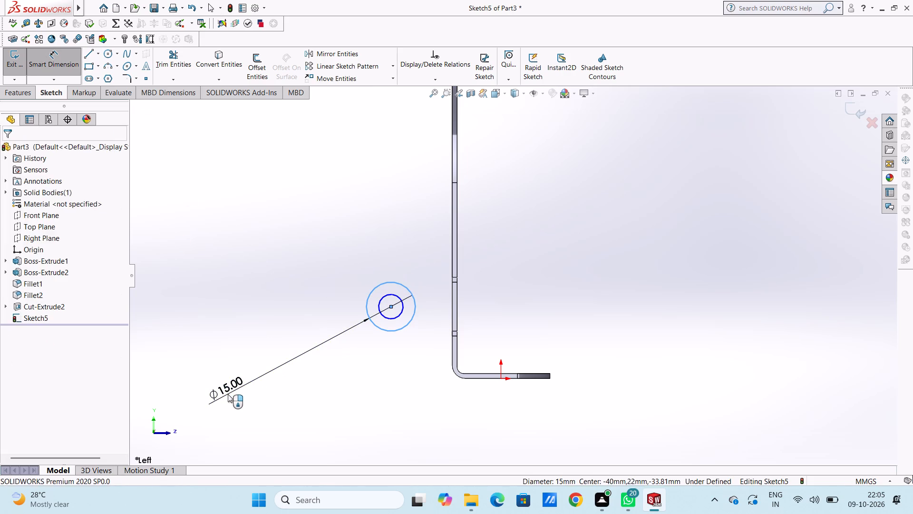
pyautogui.write('15')
pyautogui.press('Return')
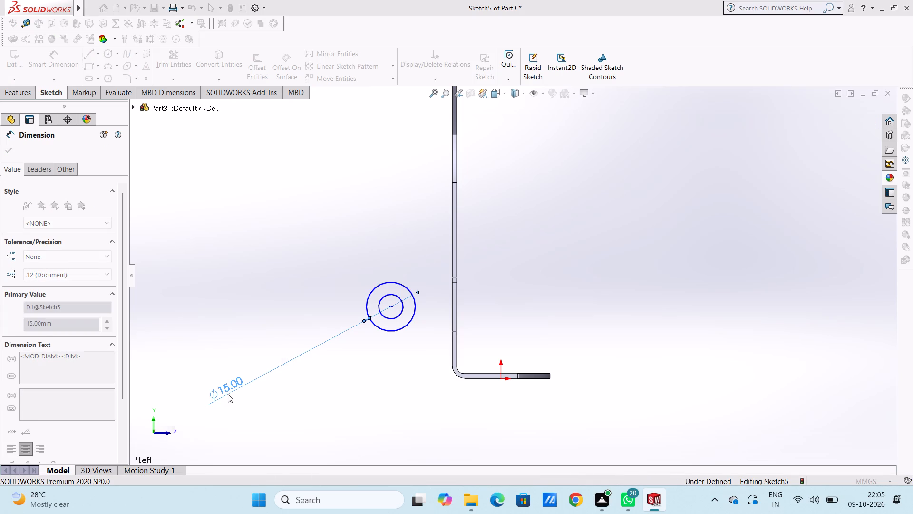
pyautogui.click(308, 238)
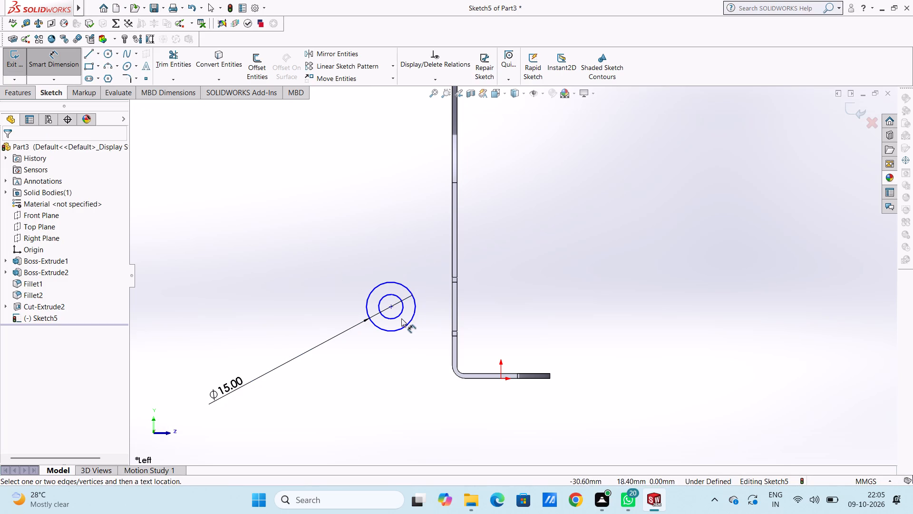
pyautogui.click(398, 316)
pyautogui.click(276, 410)
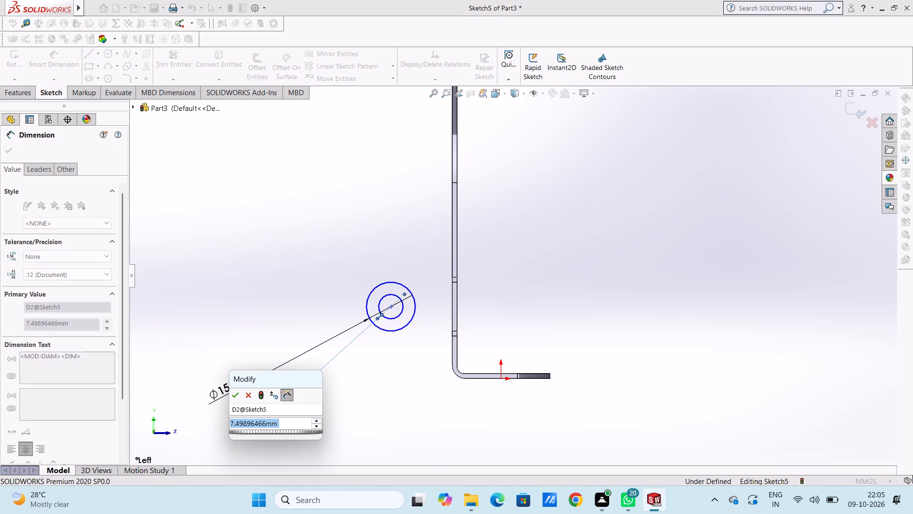
pyautogui.write('6.5')
pyautogui.press('Return')
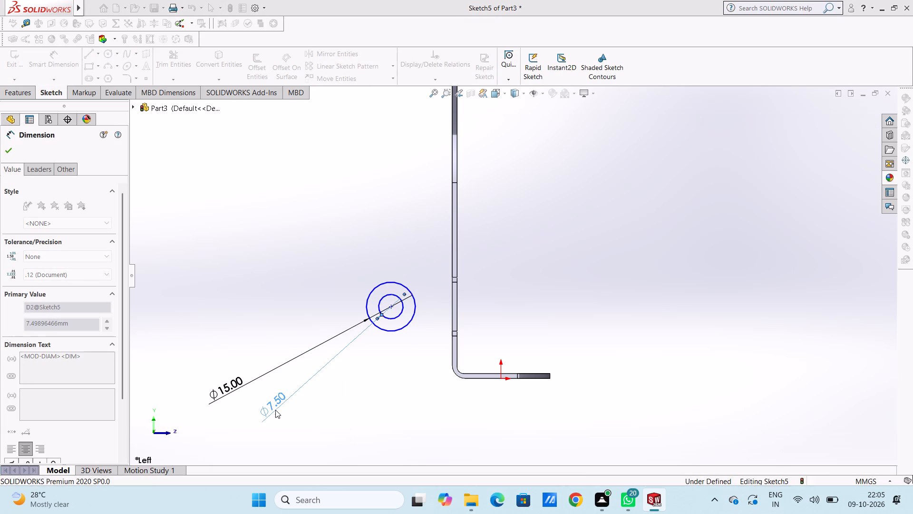
pyautogui.click(281, 297)
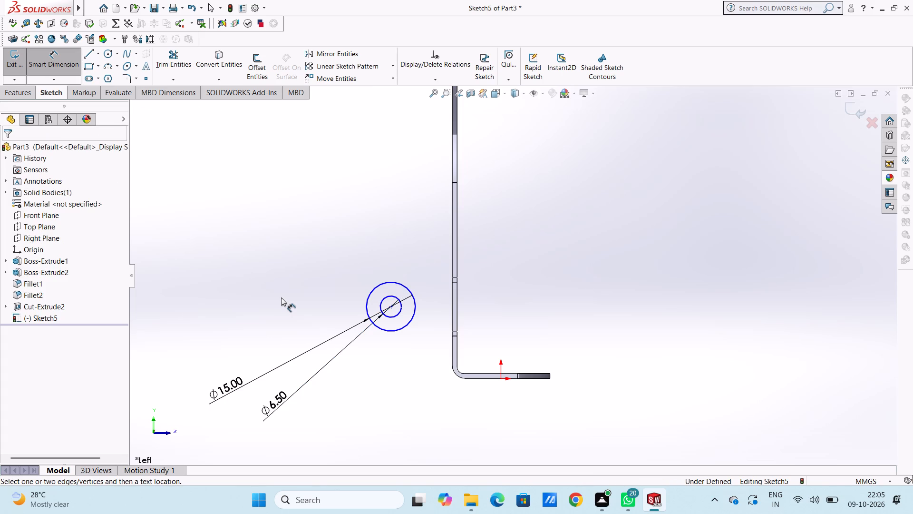
pyautogui.press('Escape')
pyautogui.press('Escape')
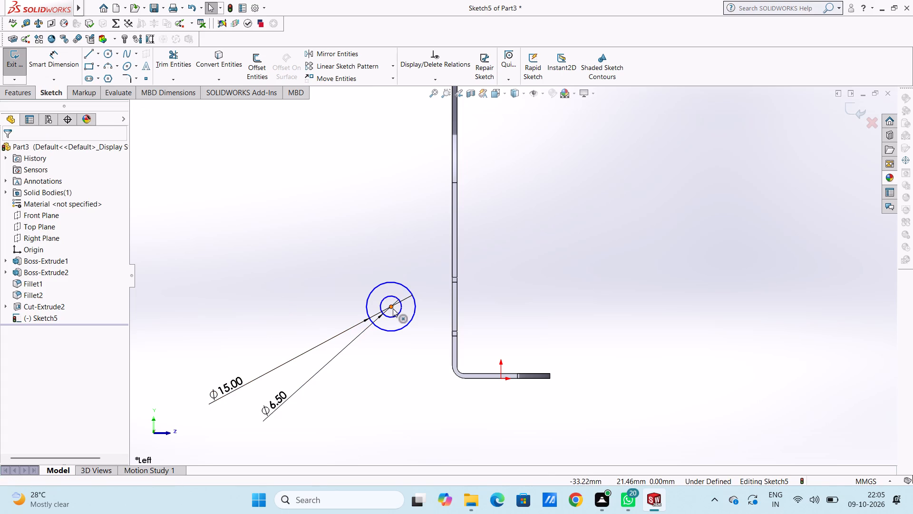
# Make the circles' centre horizontal with the midpoint of the upright's outer edge between the two notches.
pyautogui.click(393, 308)
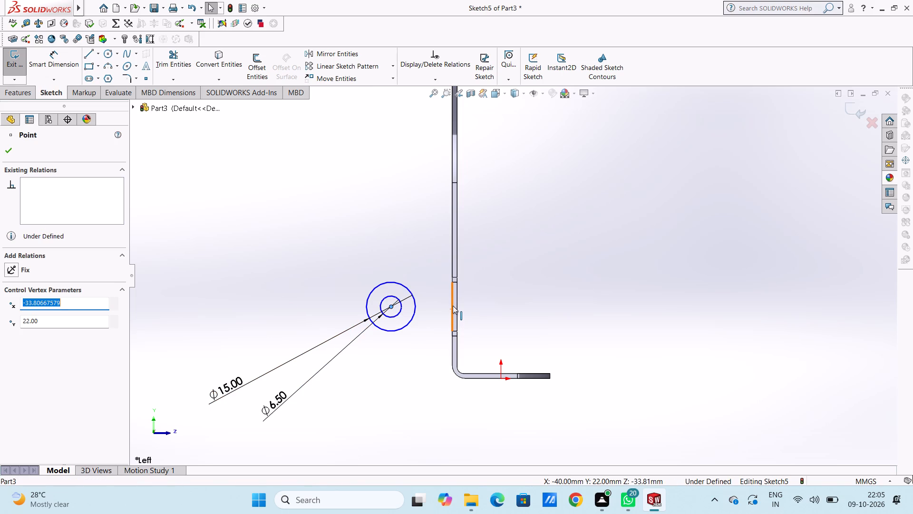
pyautogui.keyDown('ctrl'); pyautogui.click(452, 306); pyautogui.keyUp('ctrl')
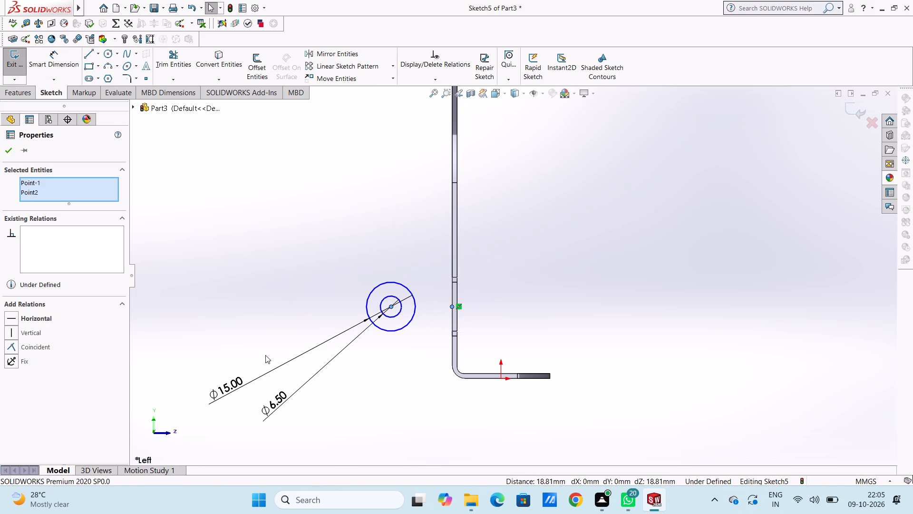
pyautogui.click(10, 318)
pyautogui.click(273, 270)
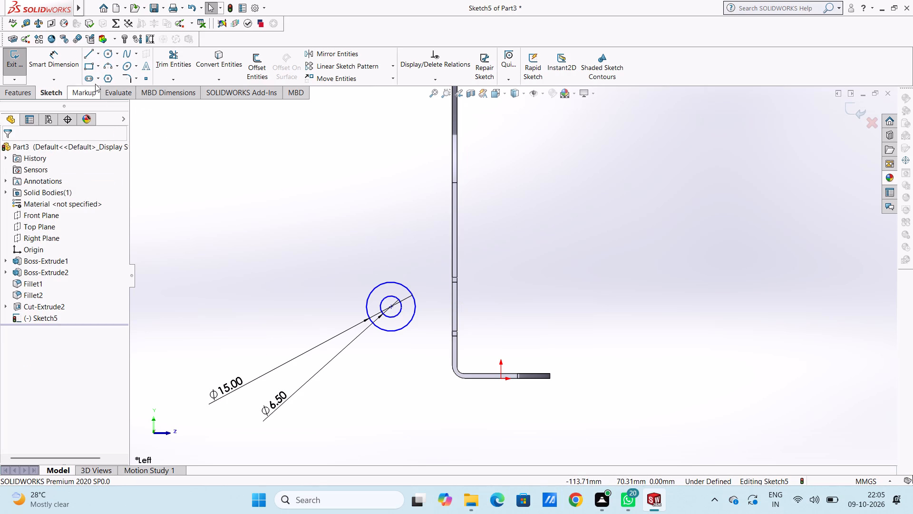
# Dimension the circles' centre 15 mm from the upright's base-side edge.
pyautogui.click(63, 61)
pyautogui.click(392, 307)
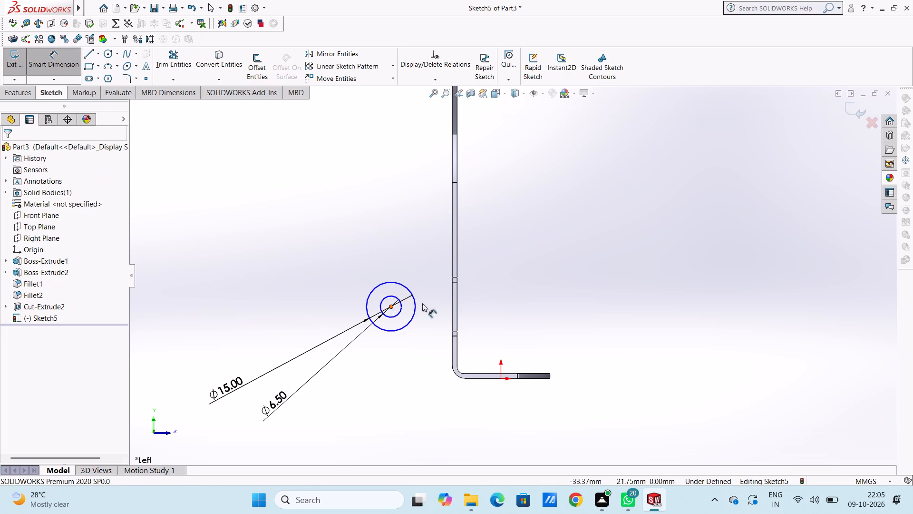
pyautogui.scroll(4, 437, 297)
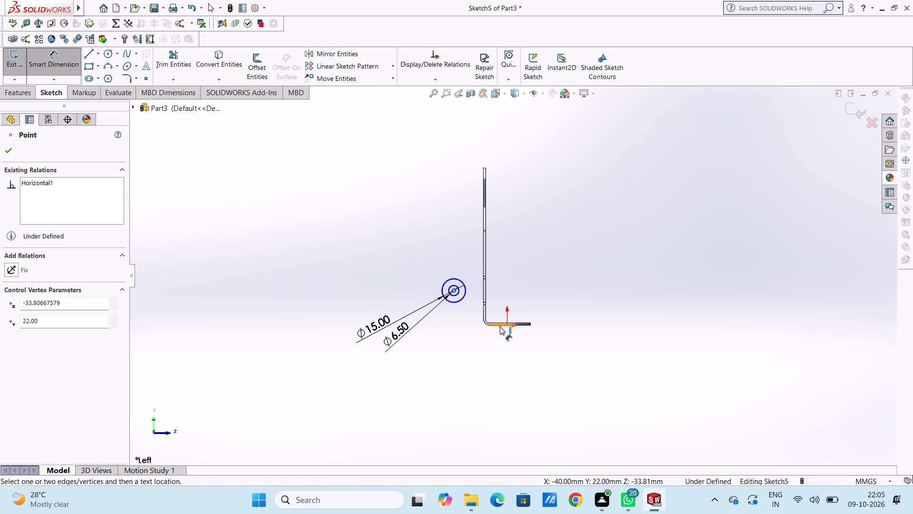
pyautogui.scroll(-2, 517, 273)
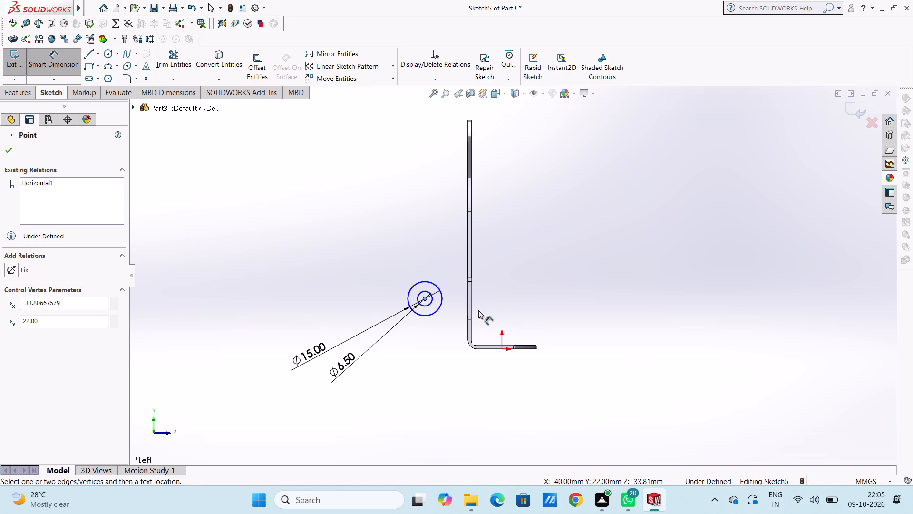
pyautogui.click(472, 298)
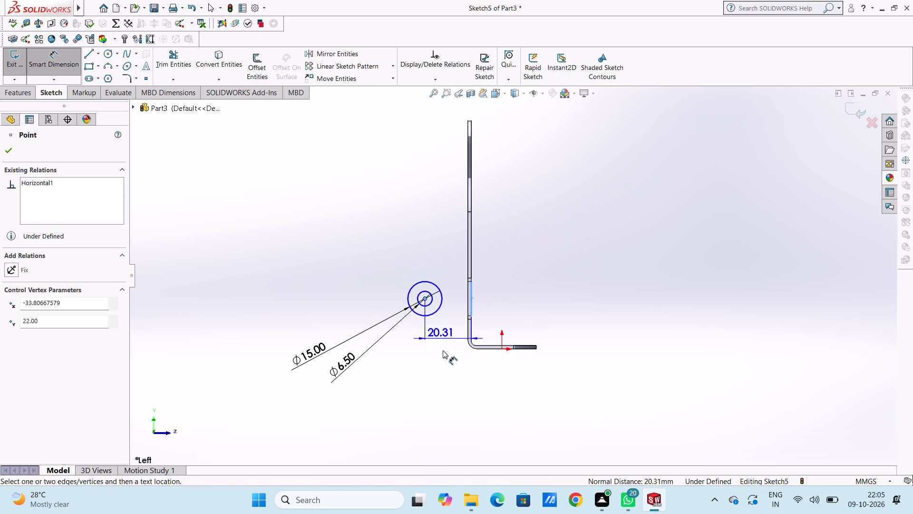
pyautogui.click(451, 429)
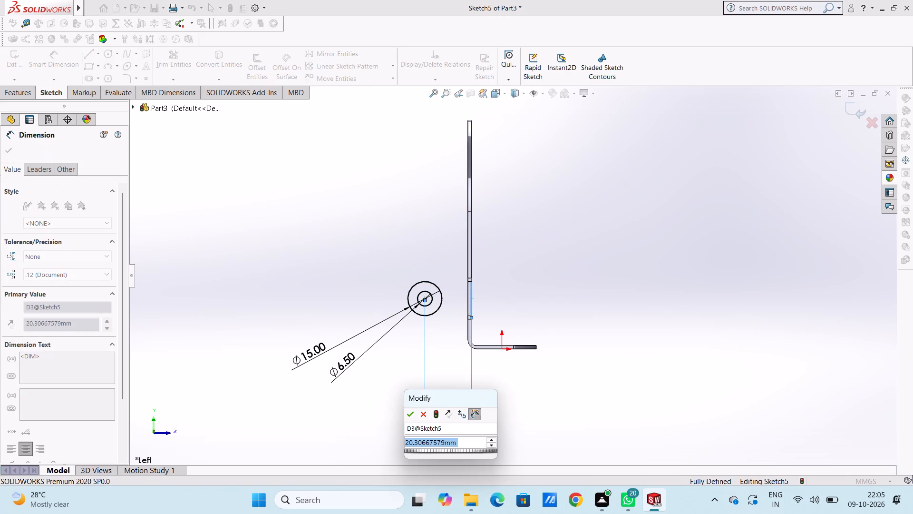
pyautogui.write('15')
pyautogui.press('Return')
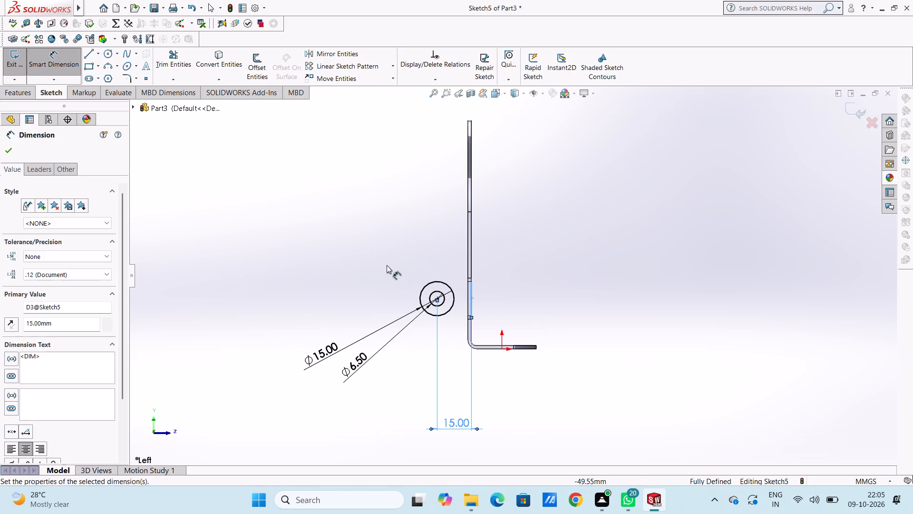
pyautogui.click(386, 252)
# Close the lug outline with 15 mm lines: from the outer circle's top to the upright's base-side edge, down it, and back to the circle's bottom.
pyautogui.scroll(-1, 407, 262)
pyautogui.scroll(-3, 517, 298)
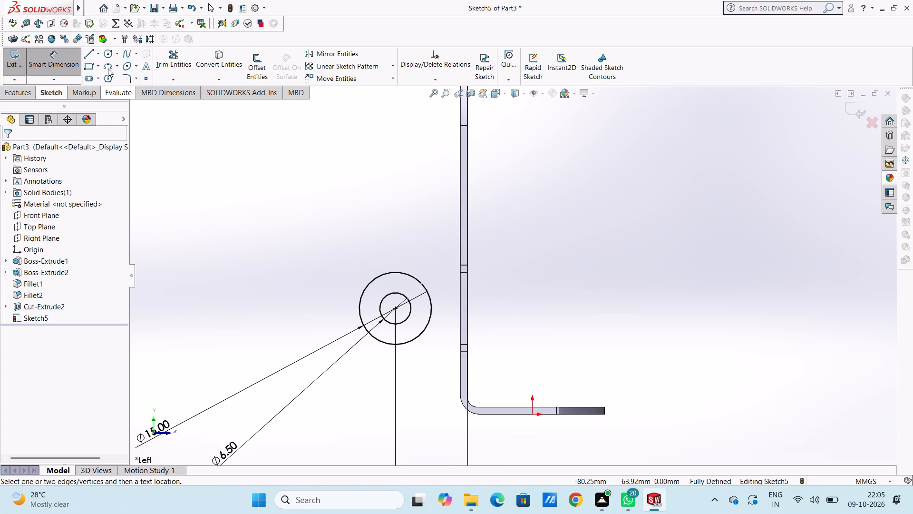
pyautogui.click(91, 53)
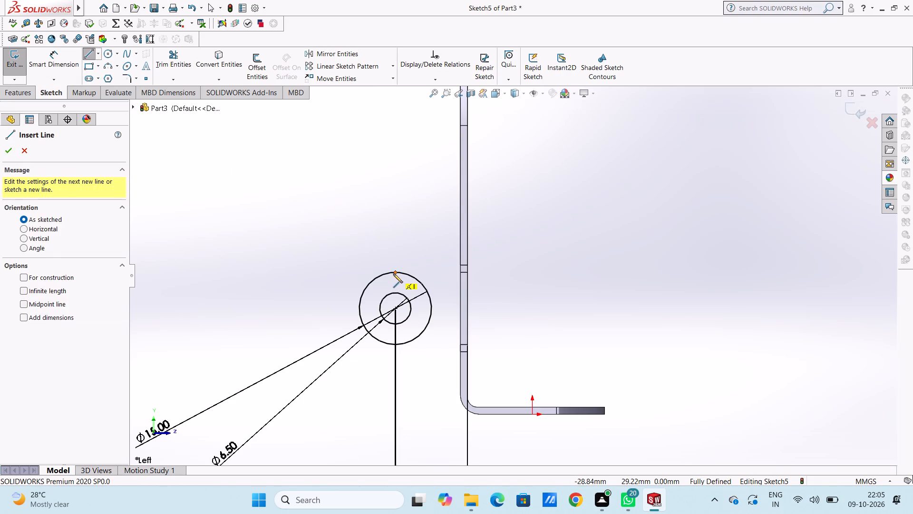
pyautogui.click(393, 273)
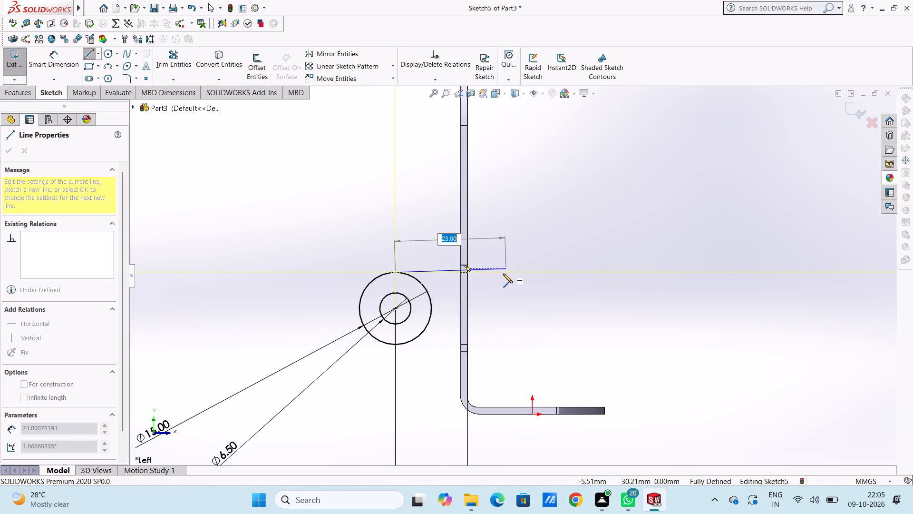
pyautogui.click(469, 274)
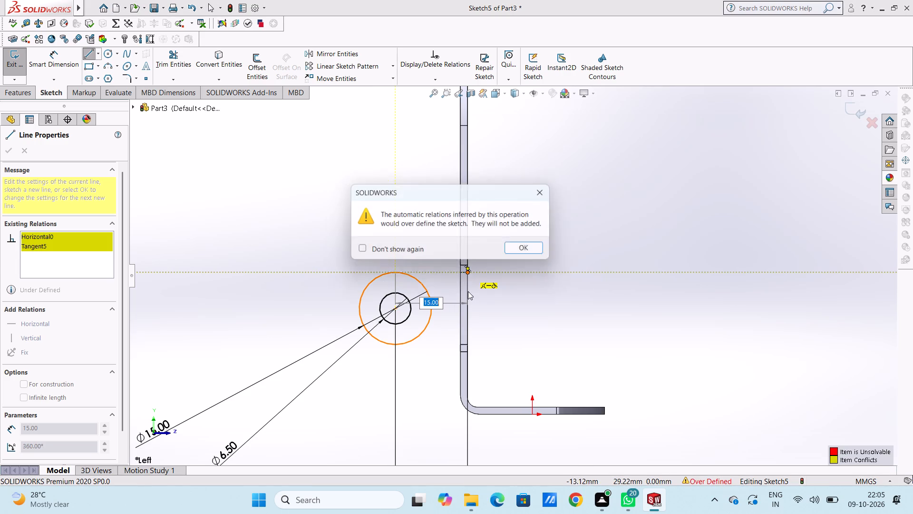
pyautogui.click(552, 196)
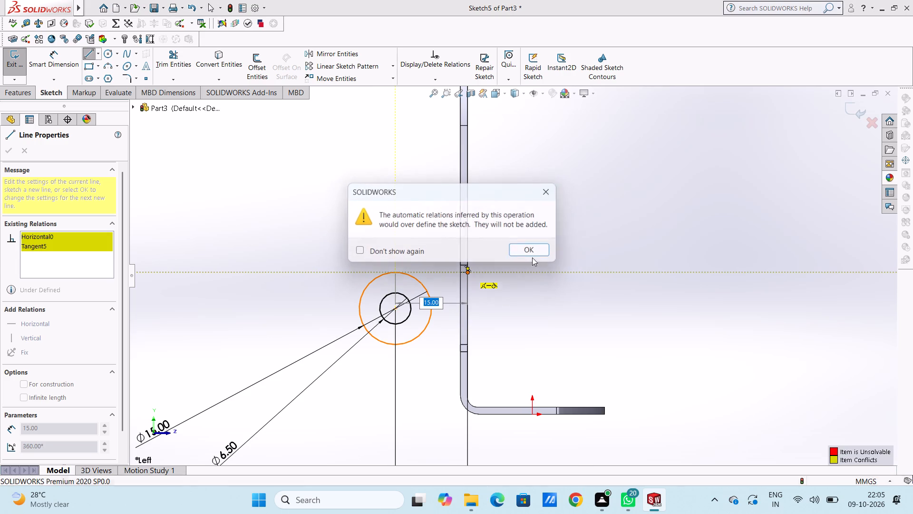
pyautogui.click(468, 344)
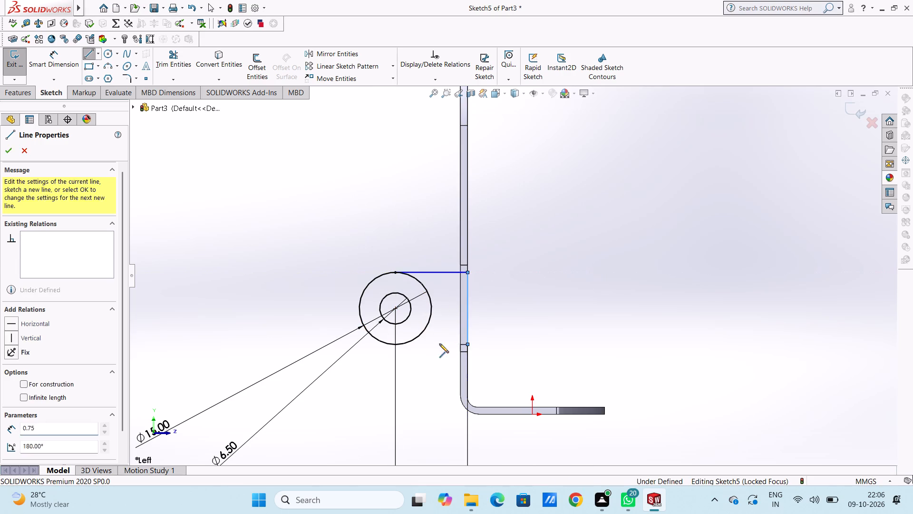
pyautogui.click(395, 346)
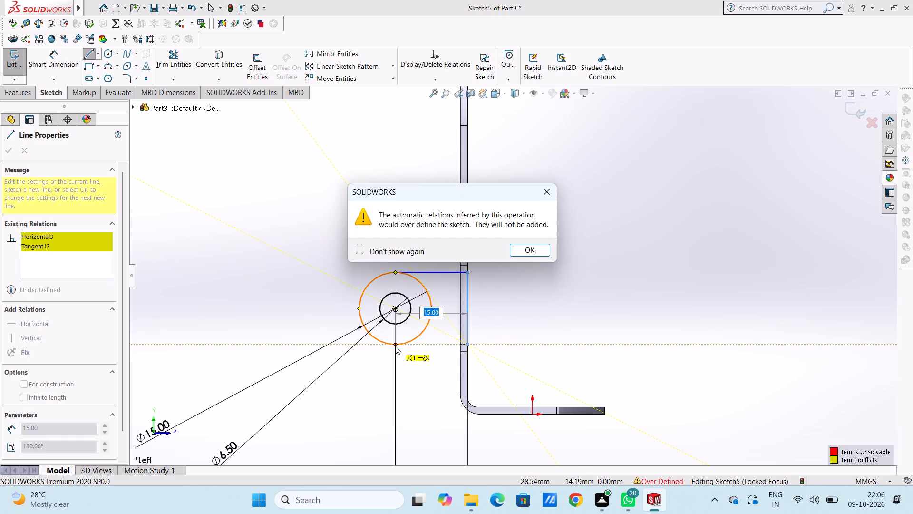
pyautogui.press('Escape')
pyautogui.press('Escape')
pyautogui.press('Escape')
pyautogui.press('Escape')
pyautogui.press('Escape')
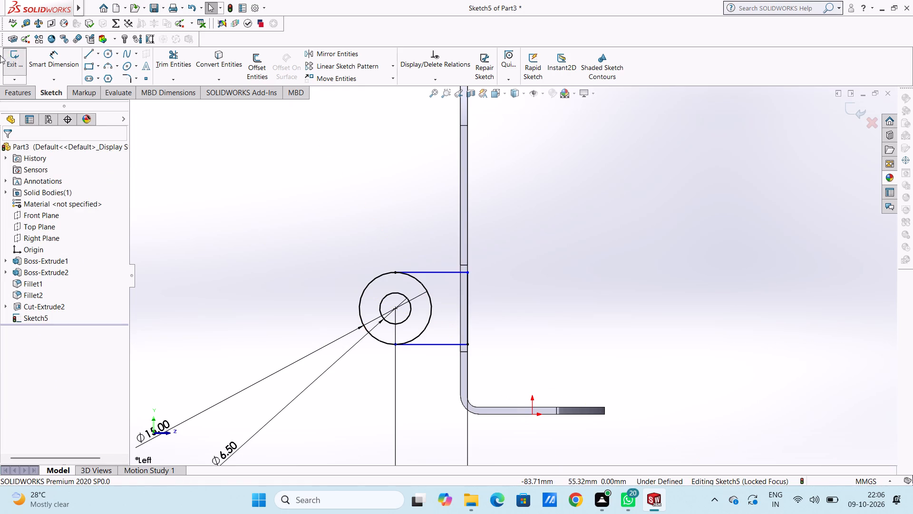
# Dimension the lug outline's vertical line on the upright's base-side edge as 15 mm.
pyautogui.click(67, 66)
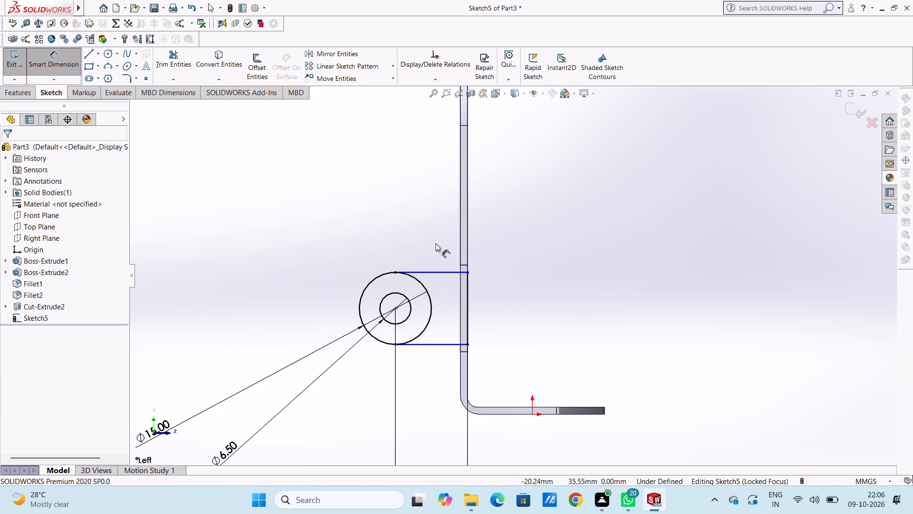
pyautogui.click(467, 289)
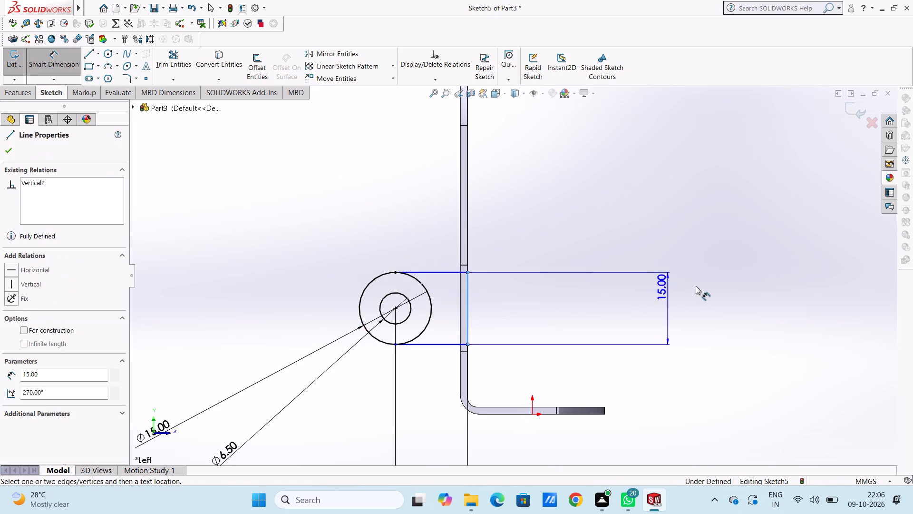
pyautogui.click(697, 286)
pyautogui.click(653, 272)
pyautogui.click(564, 307)
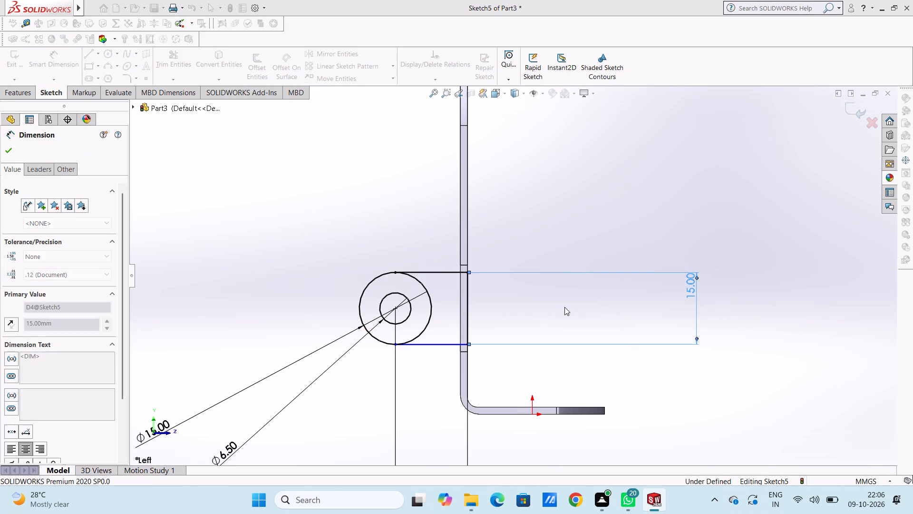
# Dimension the lug outline's lower horizontal line 14.5 mm above the origin.
pyautogui.click(425, 346)
pyautogui.click(531, 415)
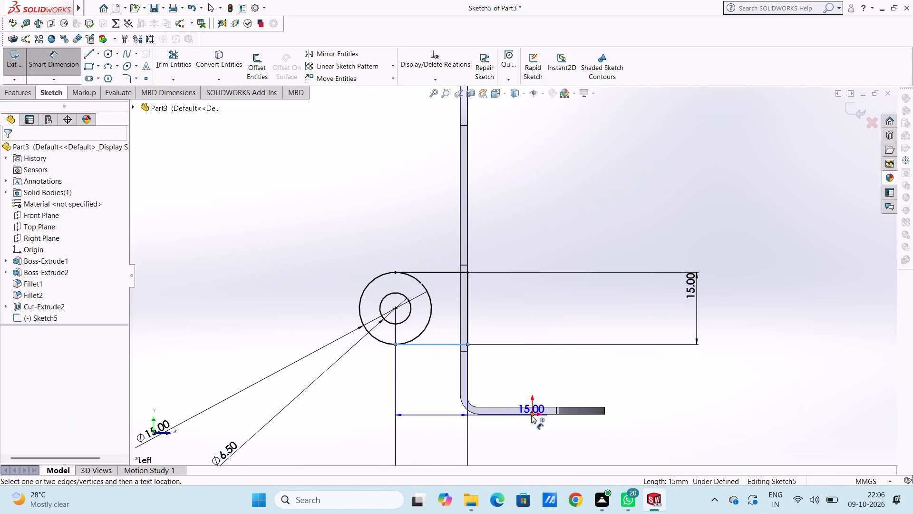
pyautogui.click(821, 386)
pyautogui.click(776, 371)
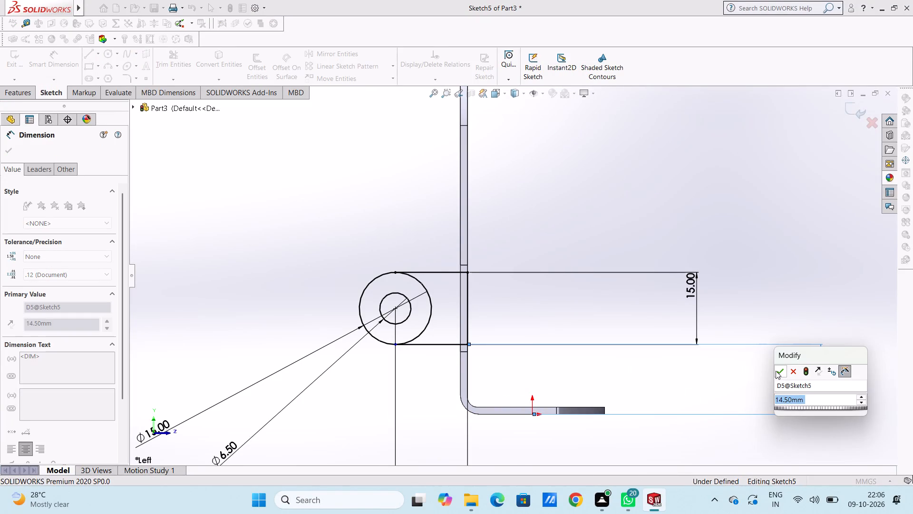
pyautogui.click(685, 380)
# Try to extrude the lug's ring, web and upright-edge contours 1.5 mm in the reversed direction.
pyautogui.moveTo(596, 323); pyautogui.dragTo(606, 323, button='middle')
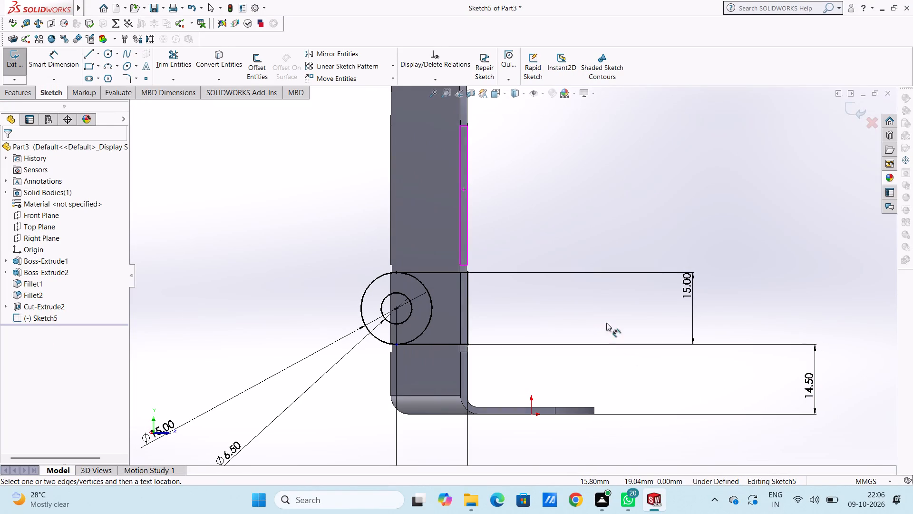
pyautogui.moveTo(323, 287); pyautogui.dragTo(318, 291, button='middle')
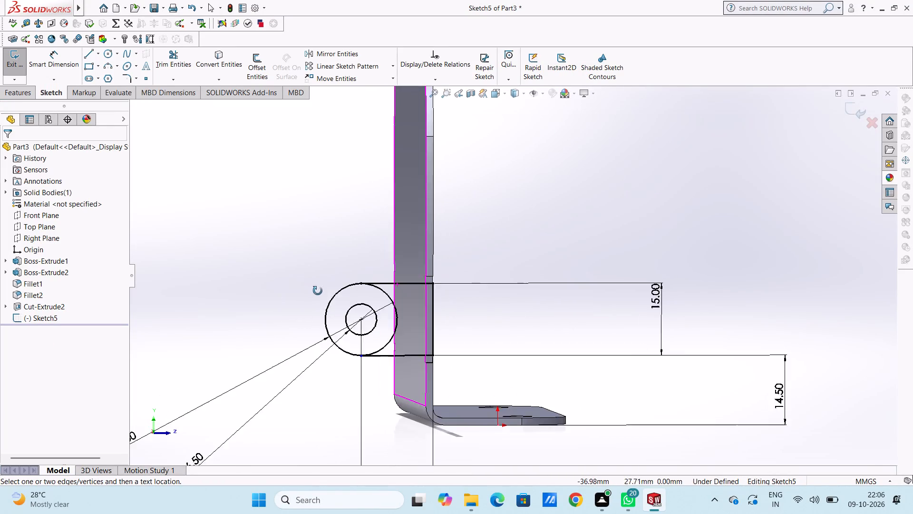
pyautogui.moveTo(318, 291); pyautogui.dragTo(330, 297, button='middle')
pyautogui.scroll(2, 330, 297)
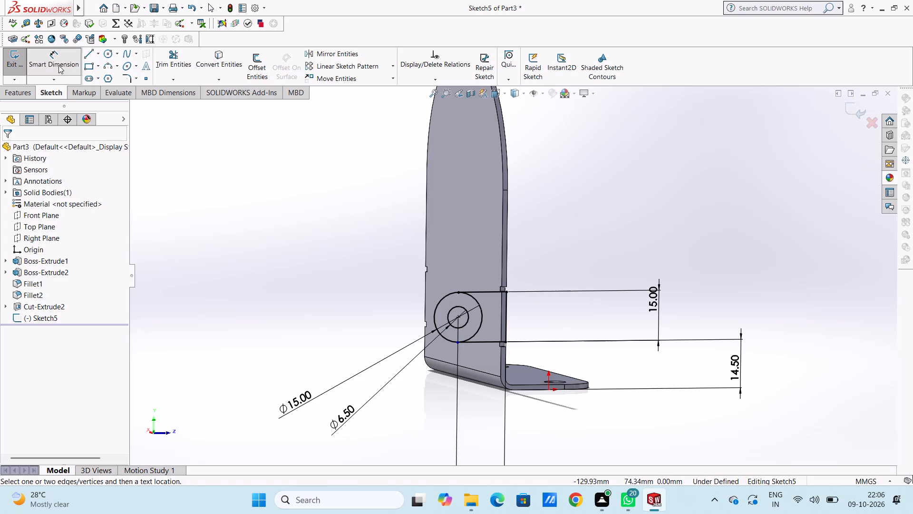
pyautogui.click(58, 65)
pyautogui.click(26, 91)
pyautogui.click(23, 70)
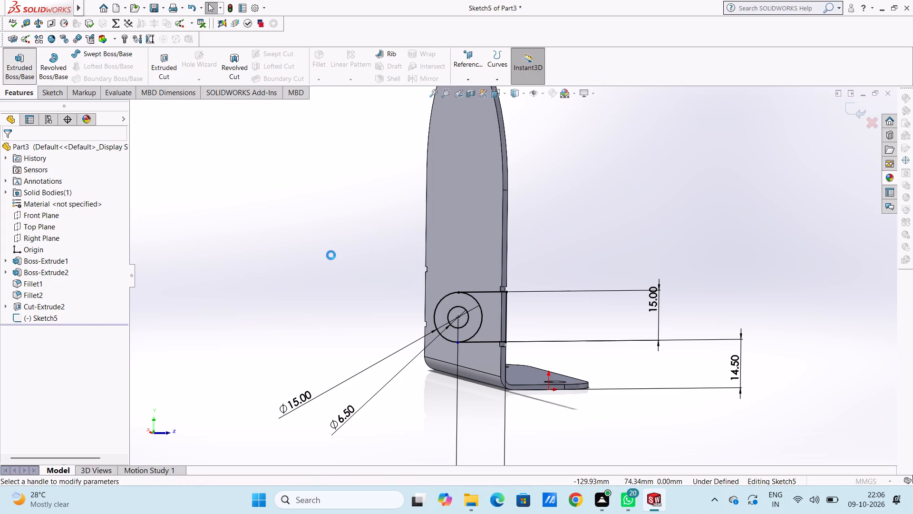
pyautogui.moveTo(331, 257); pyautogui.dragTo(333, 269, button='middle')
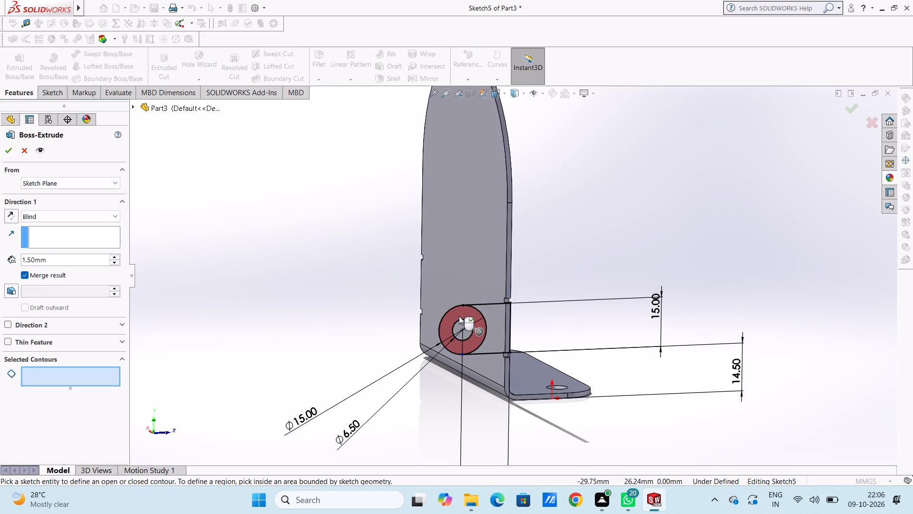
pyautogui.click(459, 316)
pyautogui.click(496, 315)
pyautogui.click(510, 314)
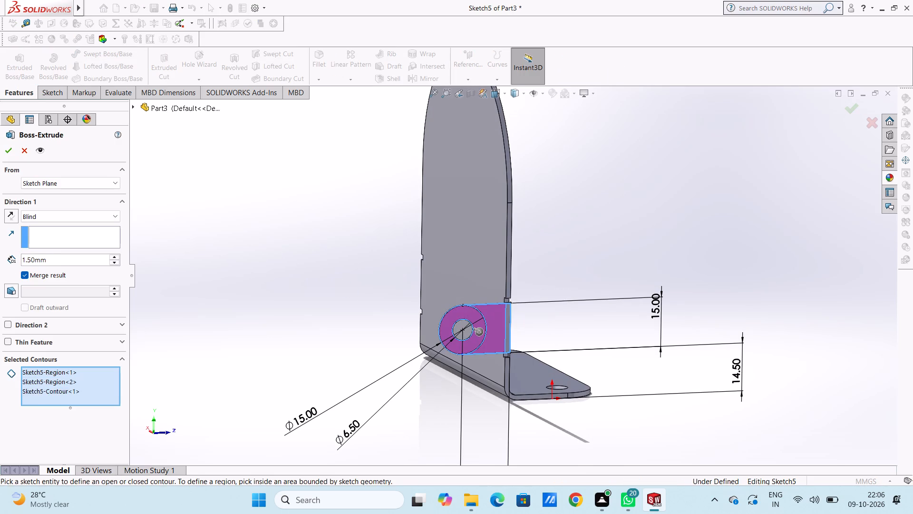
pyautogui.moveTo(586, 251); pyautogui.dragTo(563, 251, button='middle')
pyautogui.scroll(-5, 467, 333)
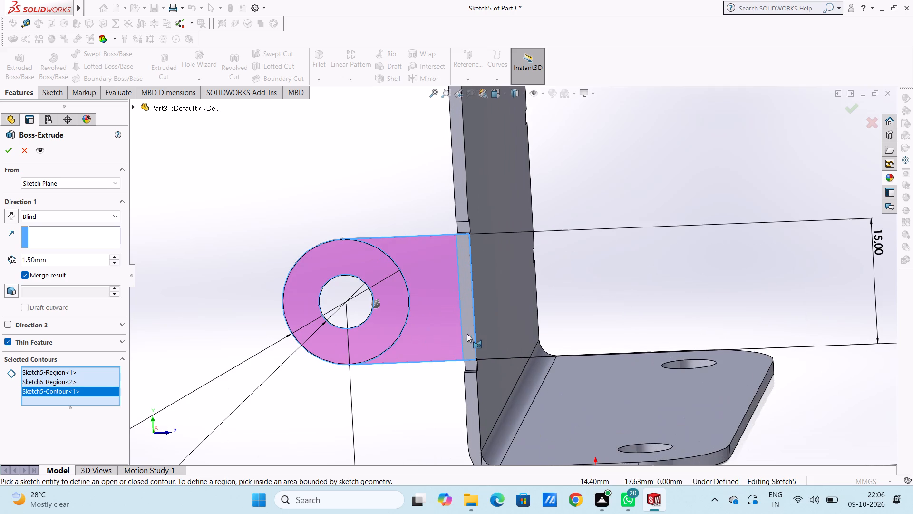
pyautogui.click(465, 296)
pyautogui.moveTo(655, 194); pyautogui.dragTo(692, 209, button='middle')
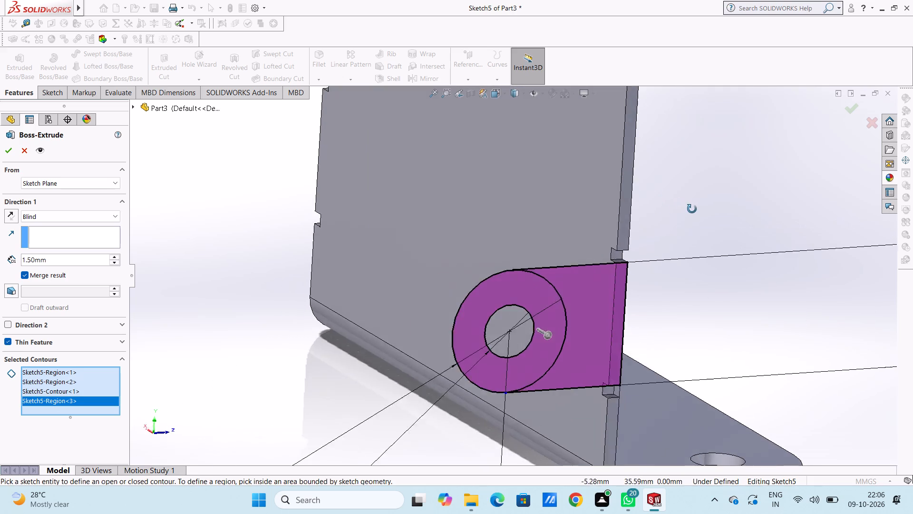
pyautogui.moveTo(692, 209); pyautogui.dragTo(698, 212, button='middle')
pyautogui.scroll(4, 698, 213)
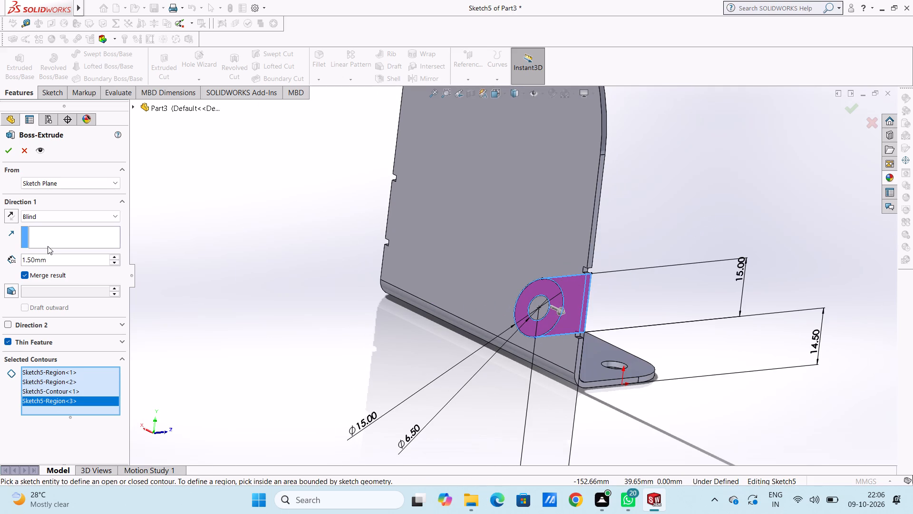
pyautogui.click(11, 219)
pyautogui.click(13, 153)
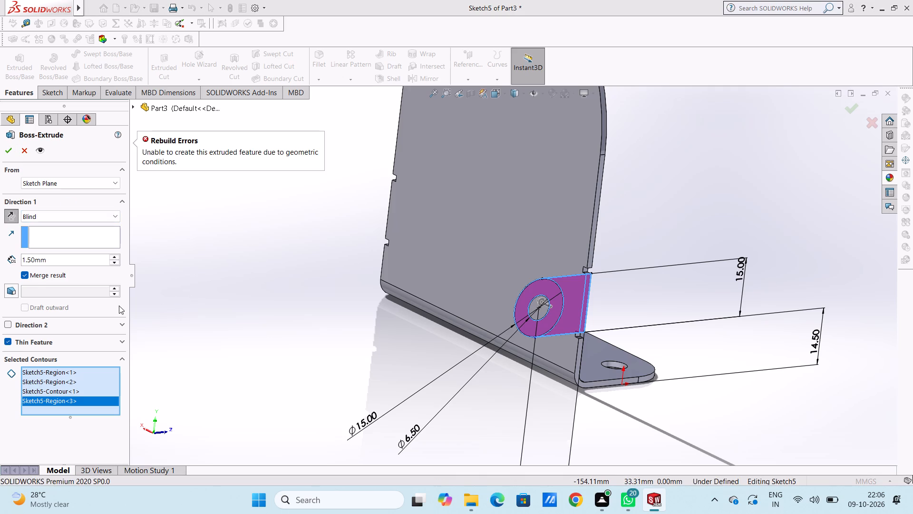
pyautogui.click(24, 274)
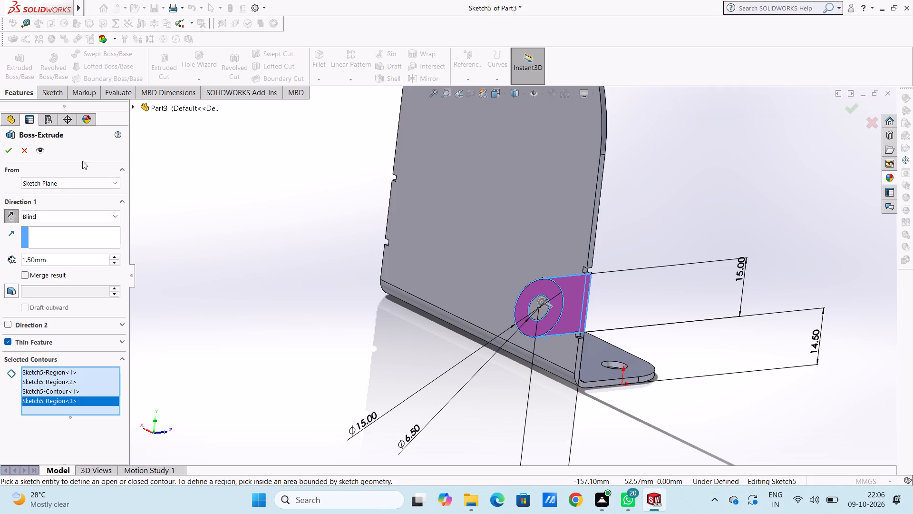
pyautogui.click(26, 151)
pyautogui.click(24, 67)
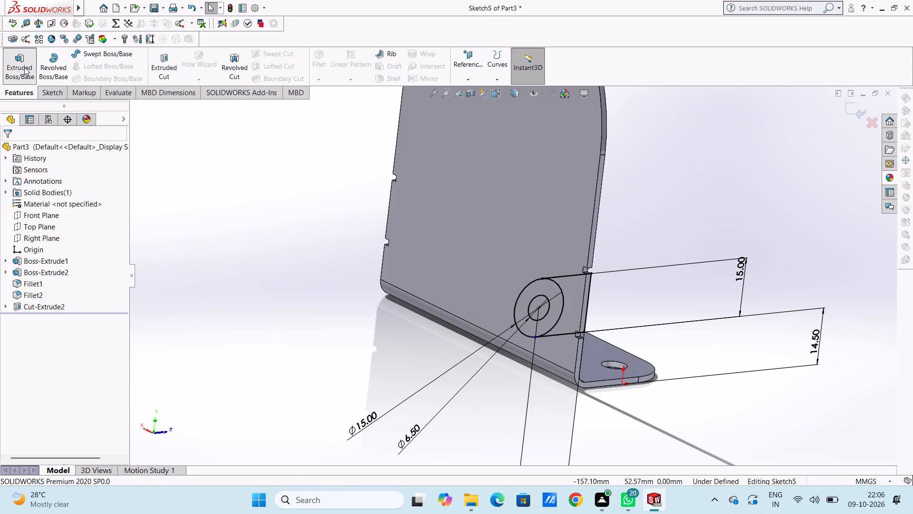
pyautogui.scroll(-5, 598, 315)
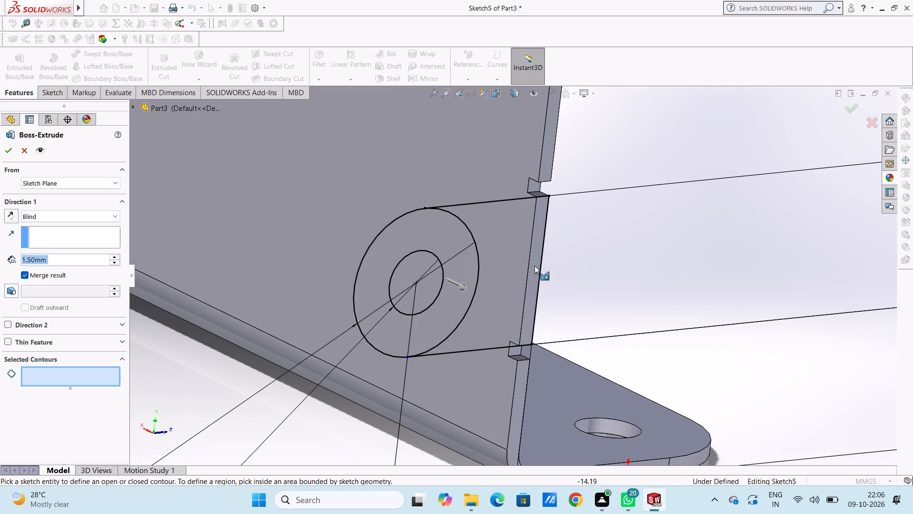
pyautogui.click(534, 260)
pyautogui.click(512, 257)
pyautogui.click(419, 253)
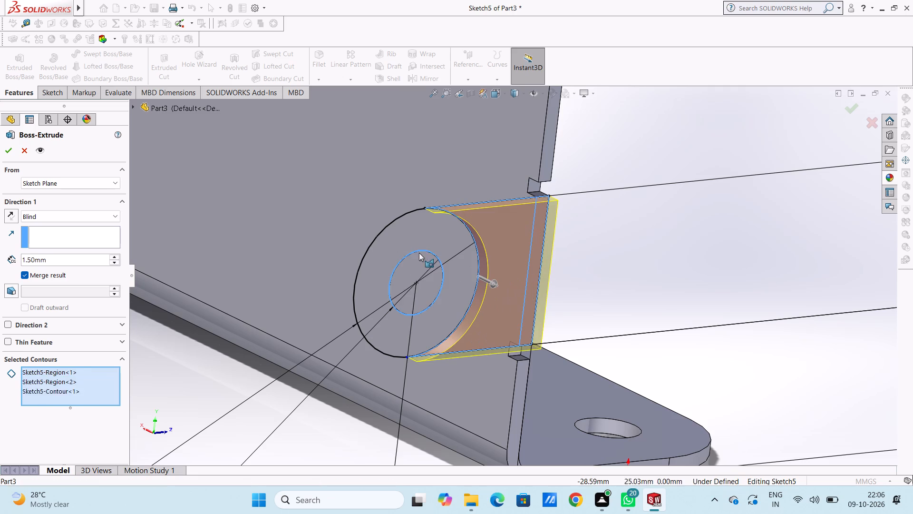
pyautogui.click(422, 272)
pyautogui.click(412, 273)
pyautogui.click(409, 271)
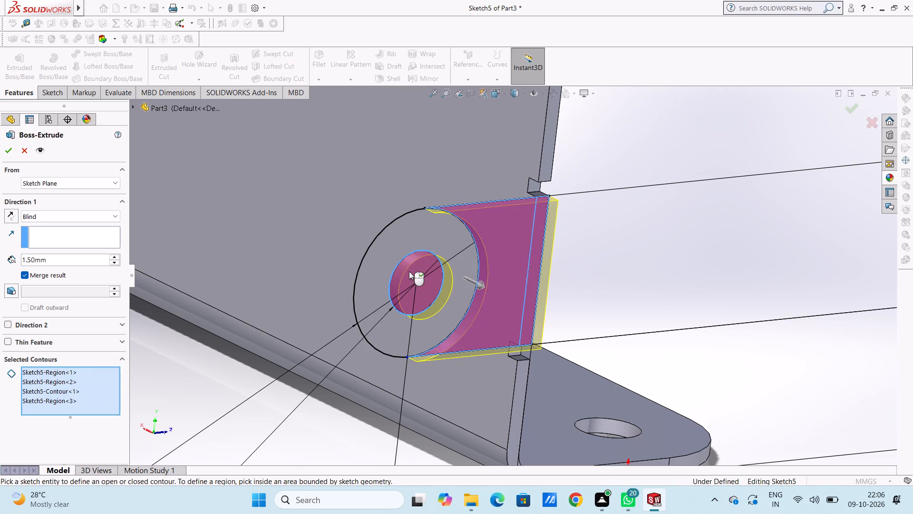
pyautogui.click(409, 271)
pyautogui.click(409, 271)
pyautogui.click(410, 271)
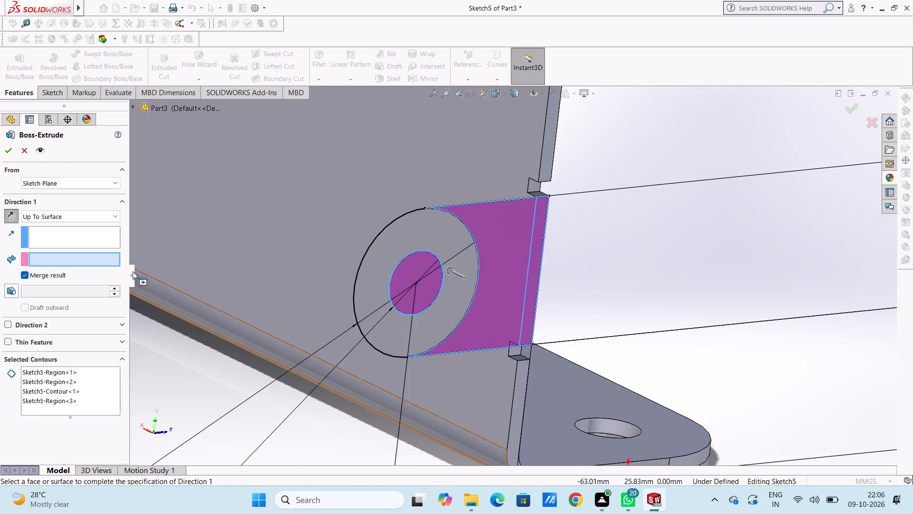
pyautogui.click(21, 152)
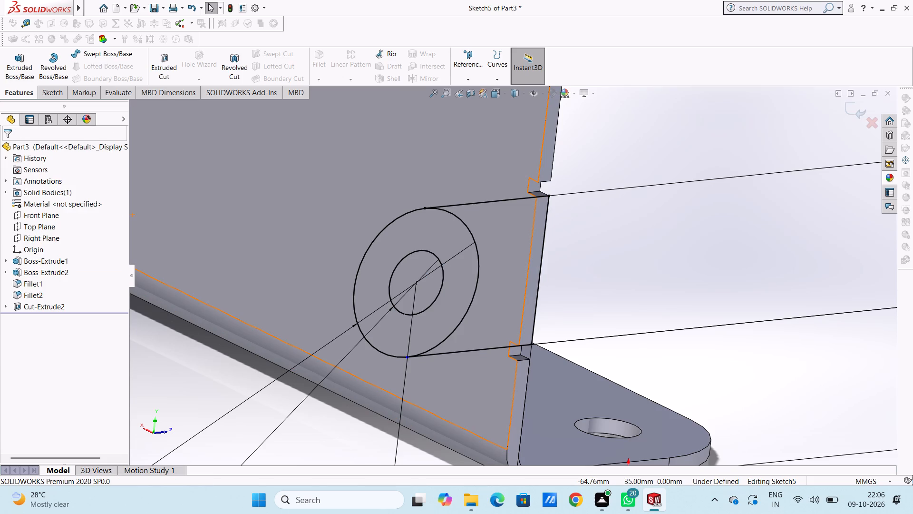
# Extrude the lug's ring, web and upright-edge regions 1.5 mm in the reversed direction, merged with the bracket and keeping the inner circle open.
pyautogui.click(21, 67)
pyautogui.click(455, 243)
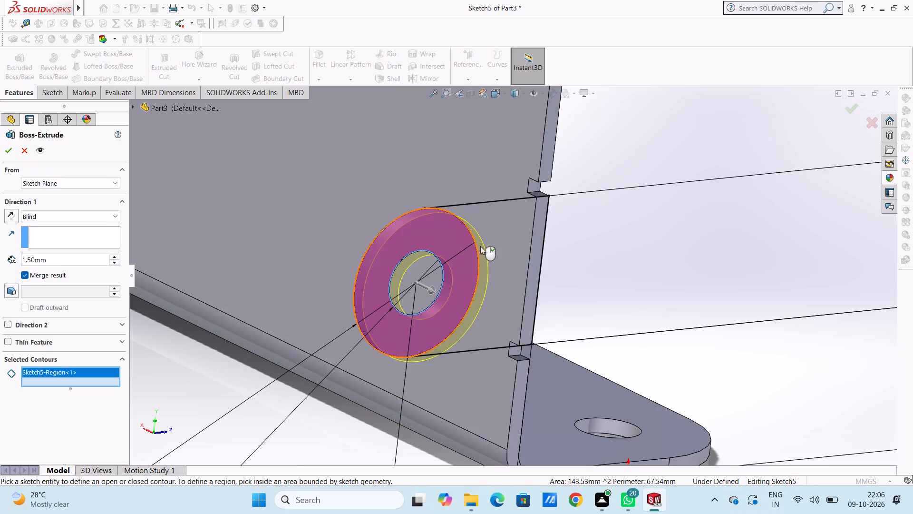
pyautogui.click(503, 239)
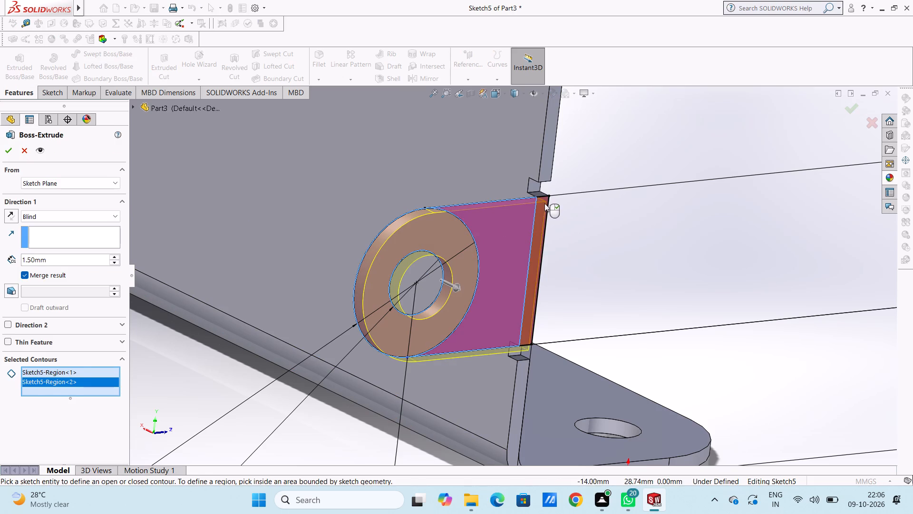
pyautogui.click(544, 203)
pyautogui.scroll(5, 375, 316)
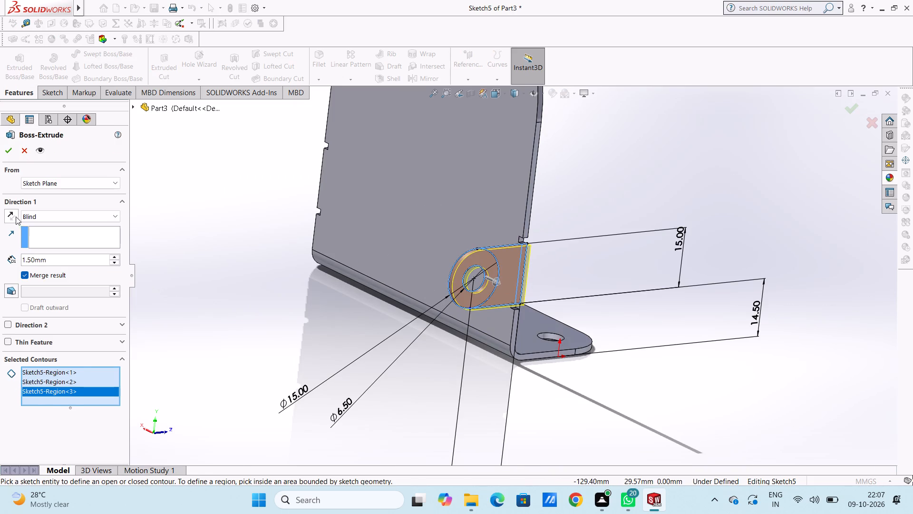
pyautogui.click(13, 215)
pyautogui.click(8, 152)
pyautogui.click(272, 276)
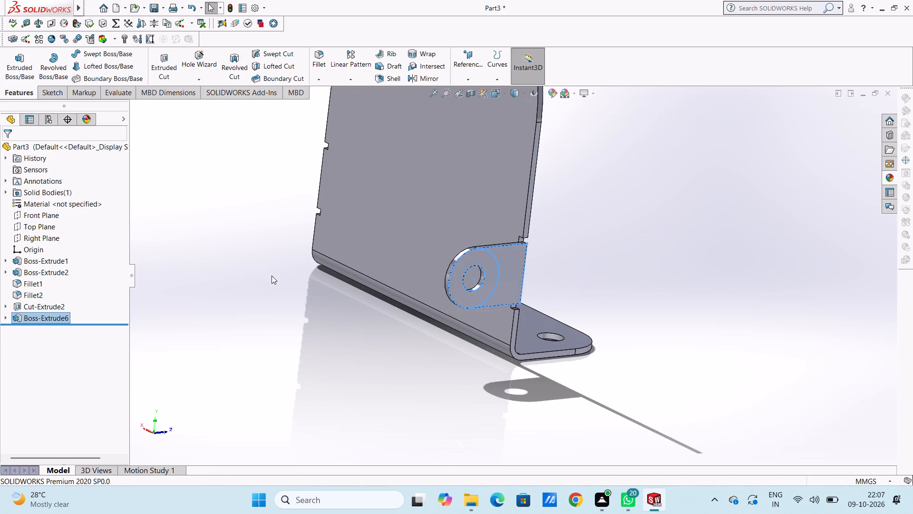
# Fillet the outer and inner edges where the first lug meets the upright with a 1.5 mm radius.
pyautogui.moveTo(547, 256); pyautogui.dragTo(519, 294, button='middle')
pyautogui.scroll(-5, 539, 273)
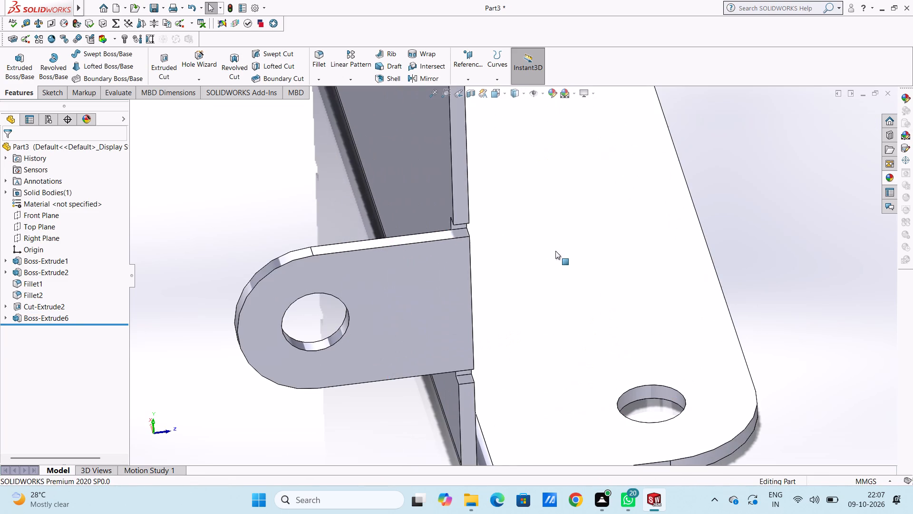
pyautogui.click(322, 53)
pyautogui.click(469, 263)
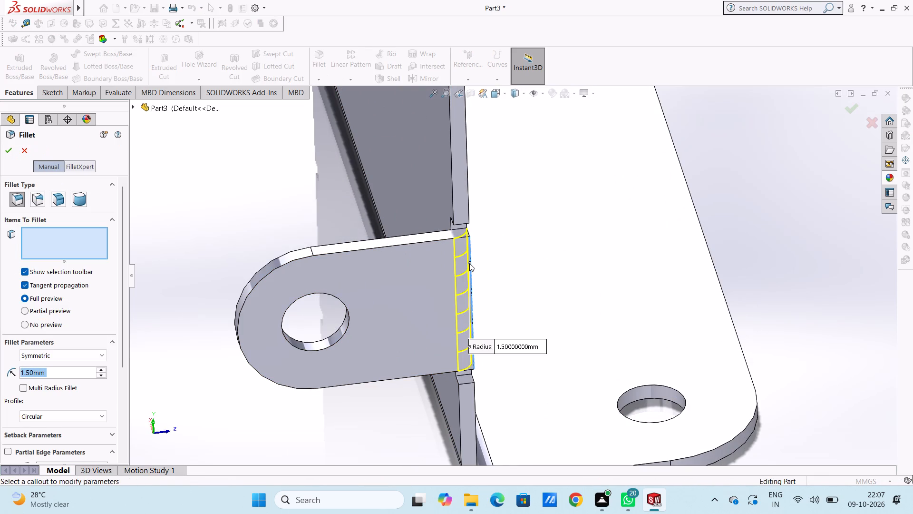
pyautogui.press('2')
pyautogui.press('Return')
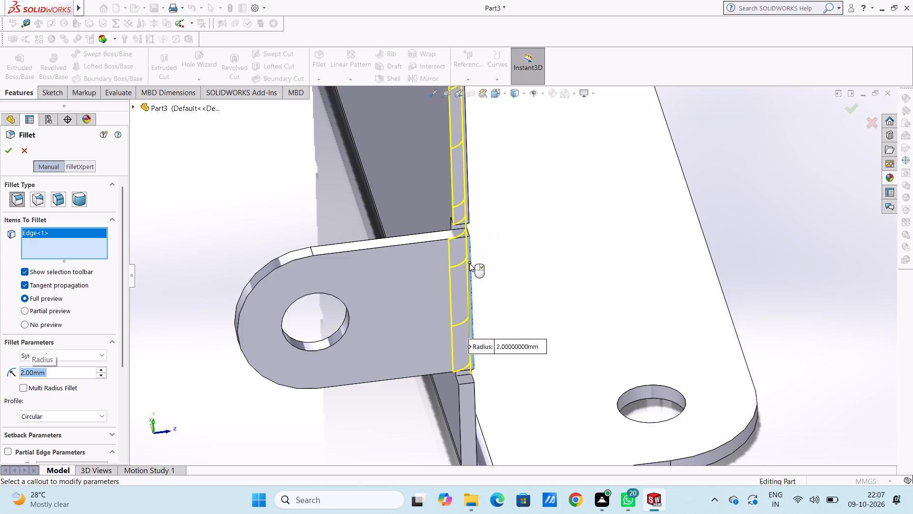
pyautogui.write('1.5')
pyautogui.press('Return')
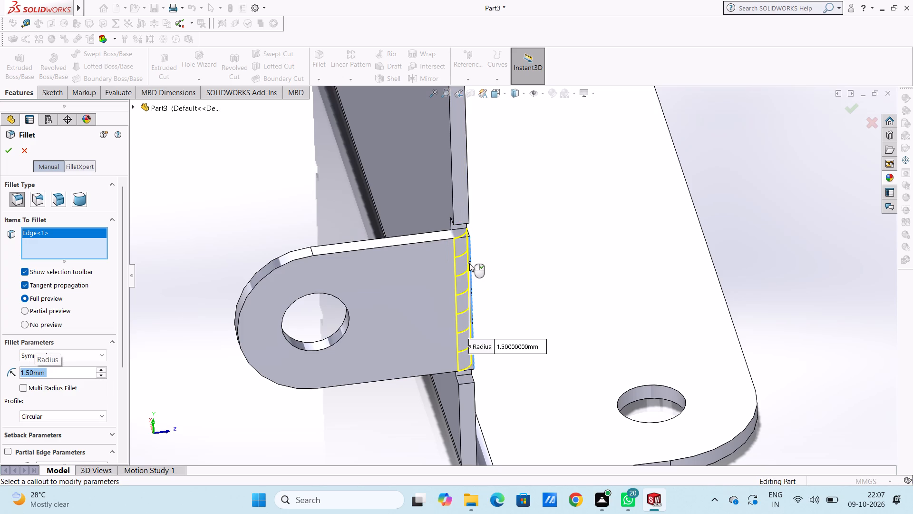
pyautogui.moveTo(375, 222); pyautogui.dragTo(431, 251, button='middle')
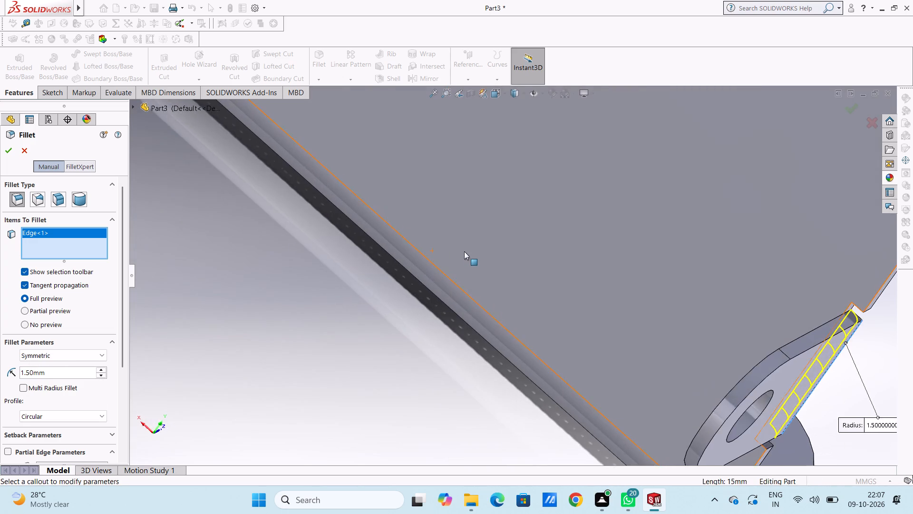
pyautogui.scroll(4, 464, 251)
pyautogui.moveTo(778, 288); pyautogui.dragTo(801, 335, button='middle')
pyautogui.scroll(-5, 679, 316)
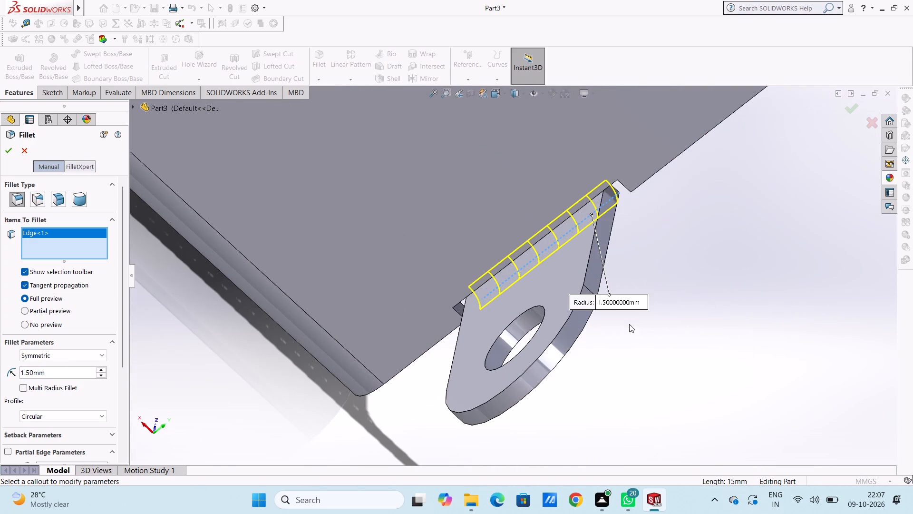
pyautogui.click(543, 237)
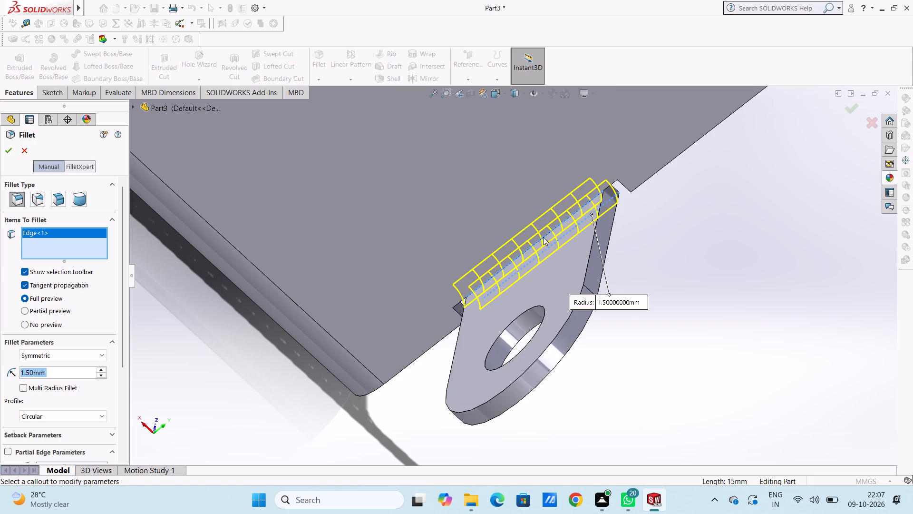
pyautogui.scroll(4, 501, 249)
pyautogui.click(4, 155)
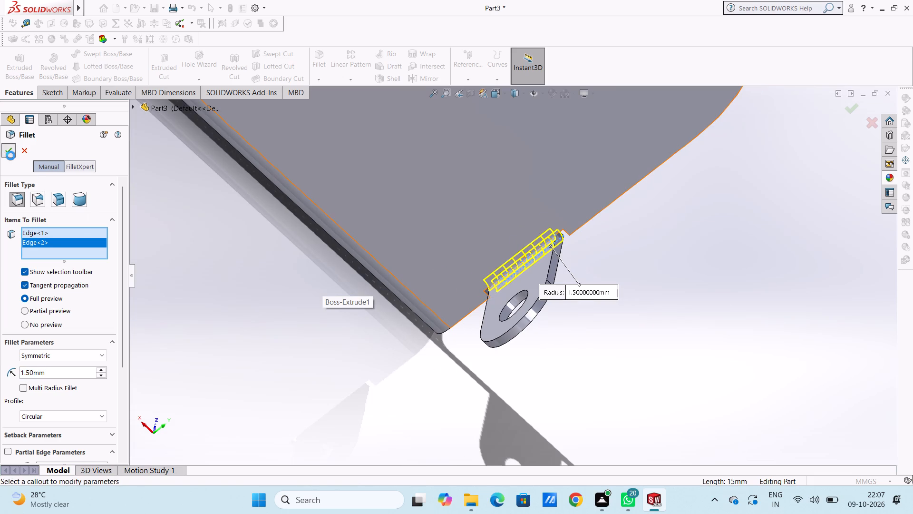
# Reuse the first lug's sketch for another boss extrude, selecting its ring, web and upright-edge regions.
pyautogui.scroll(3, 256, 336)
pyautogui.scroll(1, 360, 346)
pyautogui.moveTo(360, 346); pyautogui.dragTo(334, 287, button='middle')
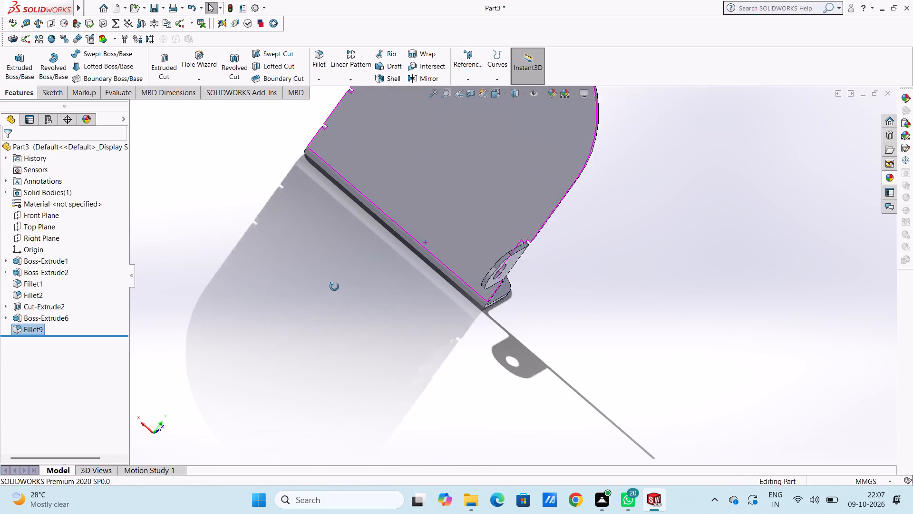
pyautogui.moveTo(334, 287); pyautogui.dragTo(290, 247, button='middle')
pyautogui.scroll(3, 284, 297)
pyautogui.moveTo(300, 253); pyautogui.dragTo(333, 264, button='middle')
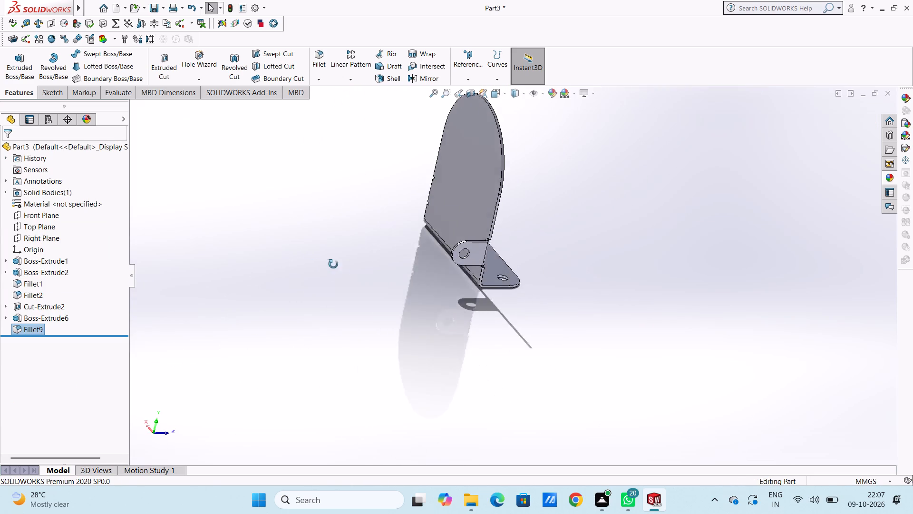
pyautogui.moveTo(333, 264); pyautogui.dragTo(348, 274, button='middle')
pyautogui.scroll(-1, 76, 303)
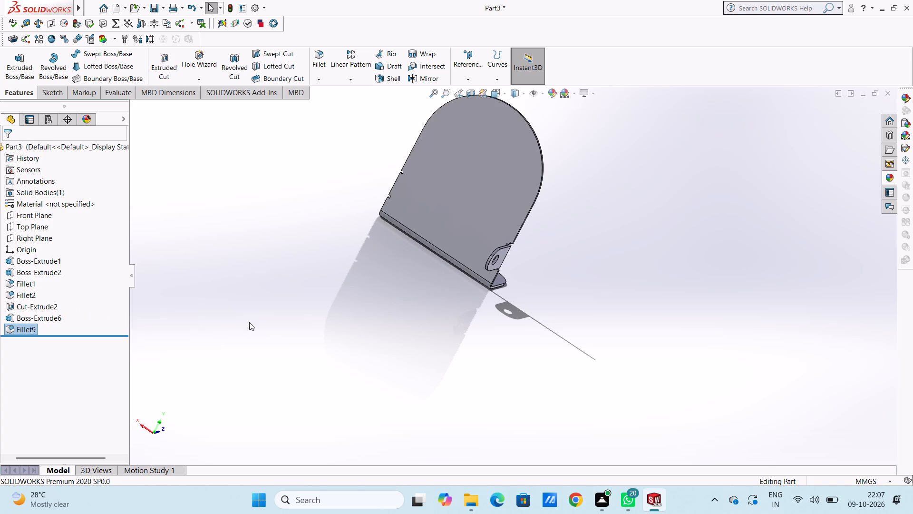
pyautogui.click(254, 322)
pyautogui.scroll(2, 23, 316)
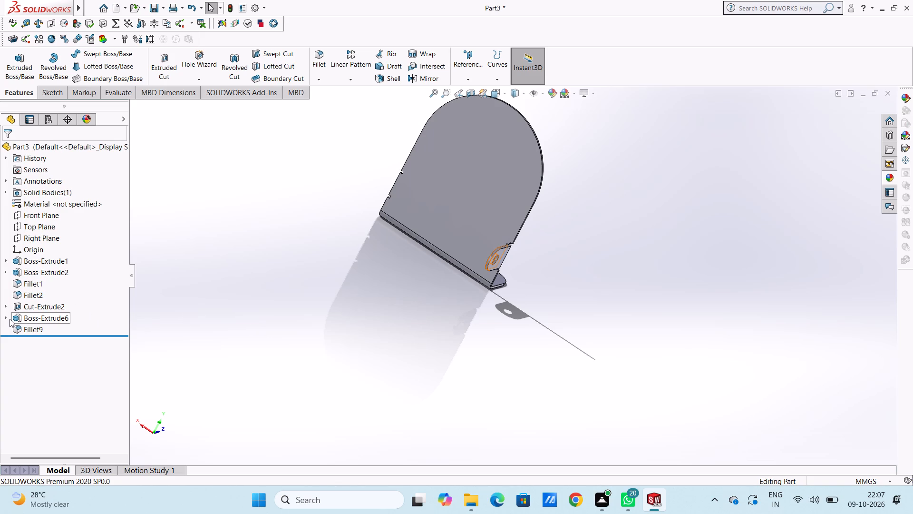
pyautogui.click(5, 319)
pyautogui.click(47, 331)
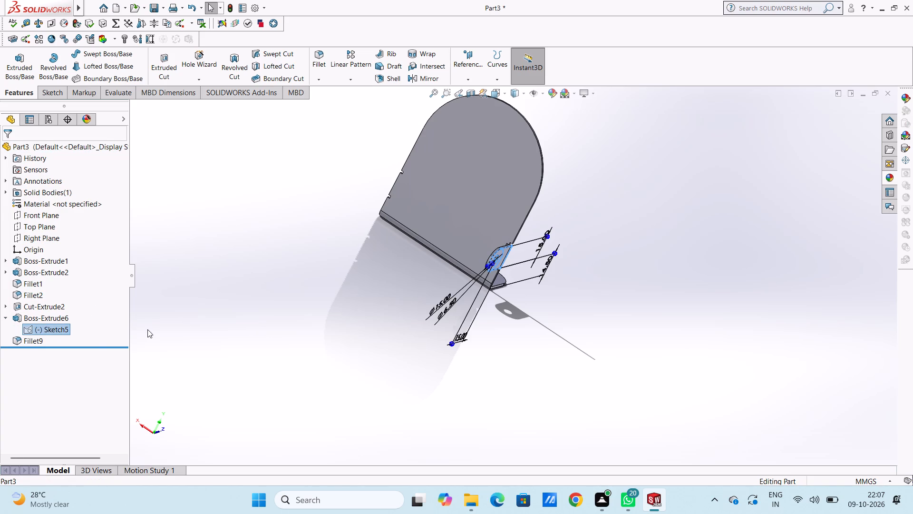
pyautogui.click(29, 64)
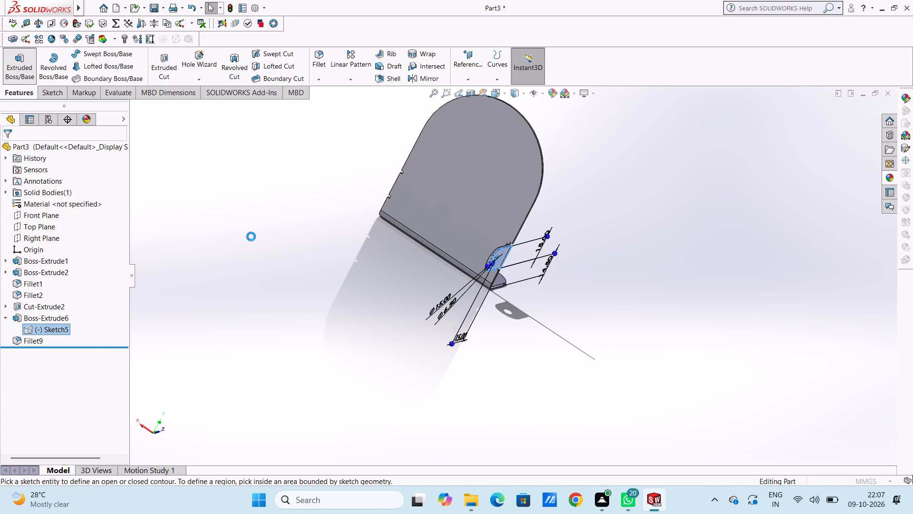
pyautogui.scroll(-4, 495, 273)
pyautogui.scroll(-6, 512, 222)
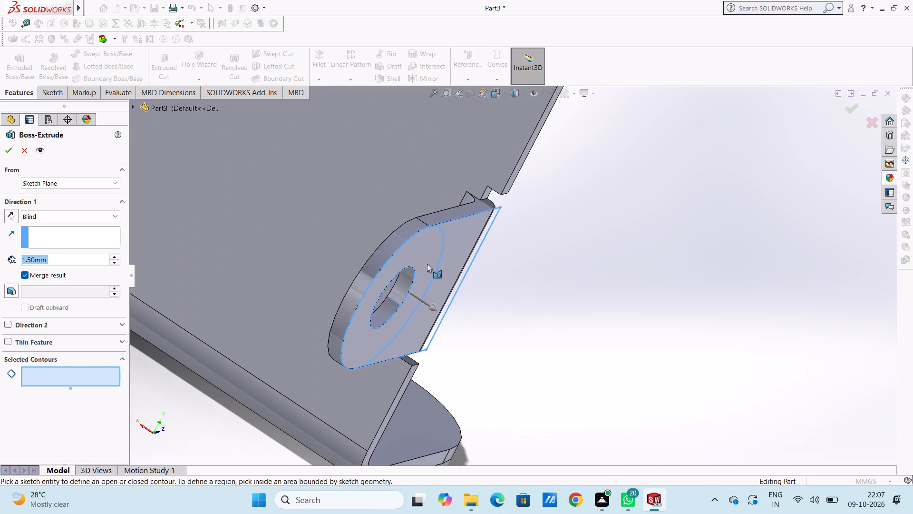
pyautogui.click(425, 257)
pyautogui.click(468, 235)
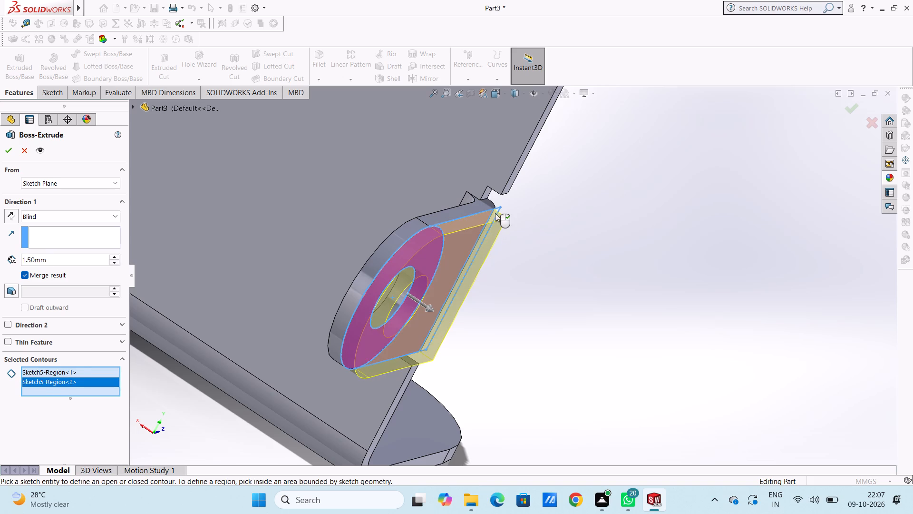
pyautogui.click(495, 213)
pyautogui.scroll(9, 565, 263)
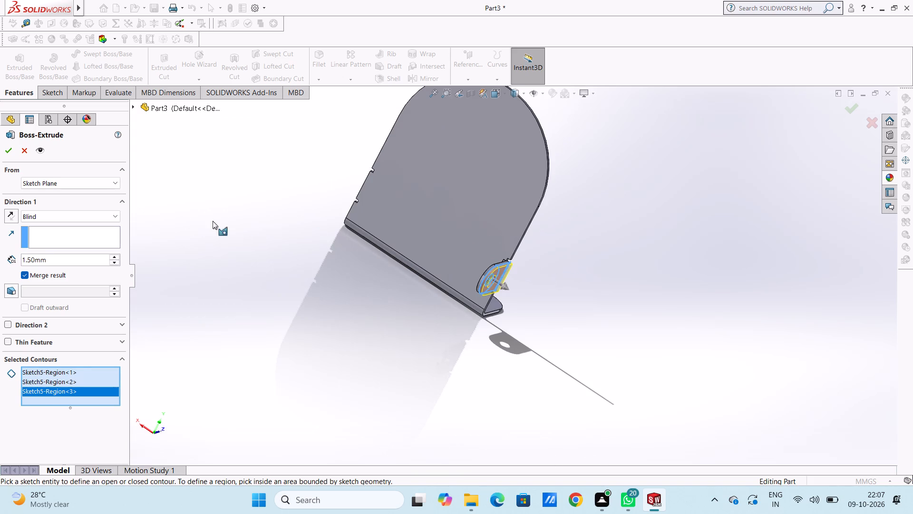
# Extrude the regions 1.5 mm, merged, starting from the upright's edge face between the notches on the side opposite the first lug.
pyautogui.click(79, 182)
pyautogui.click(73, 203)
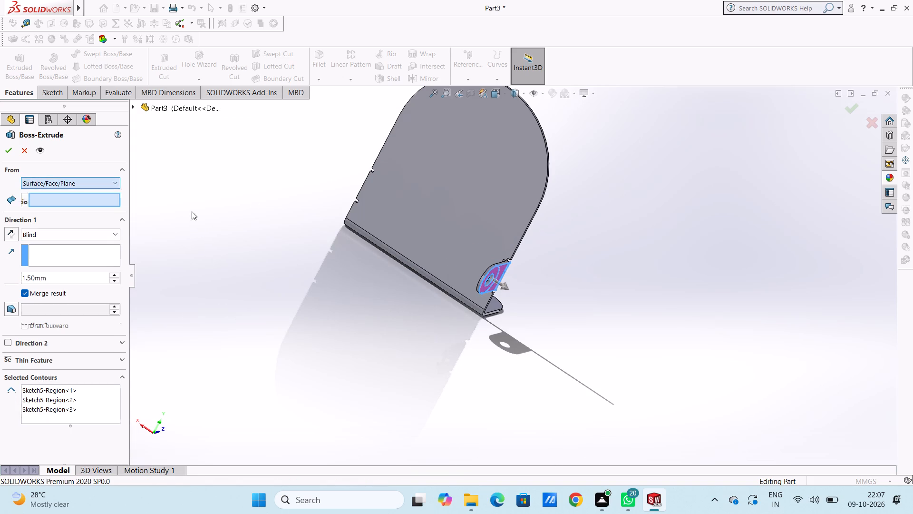
pyautogui.moveTo(293, 169); pyautogui.dragTo(369, 316, button='middle')
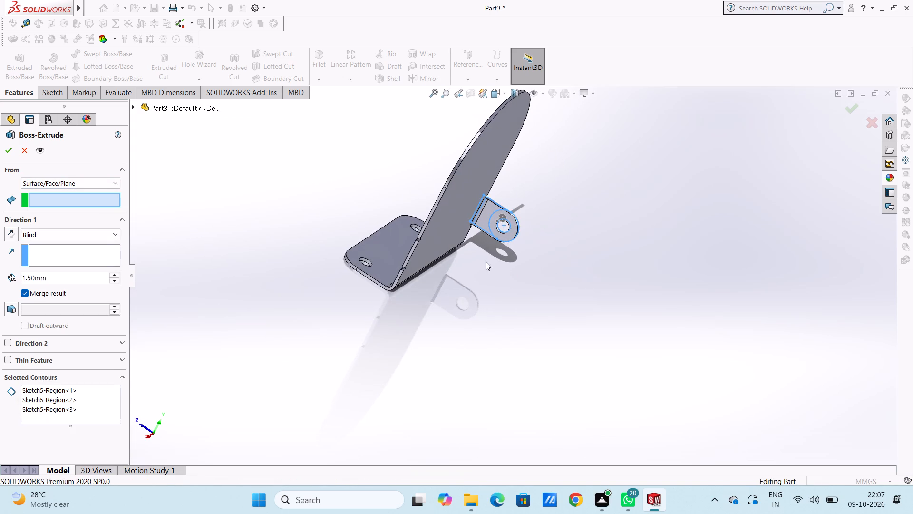
pyautogui.scroll(-5, 483, 260)
pyautogui.click(325, 235)
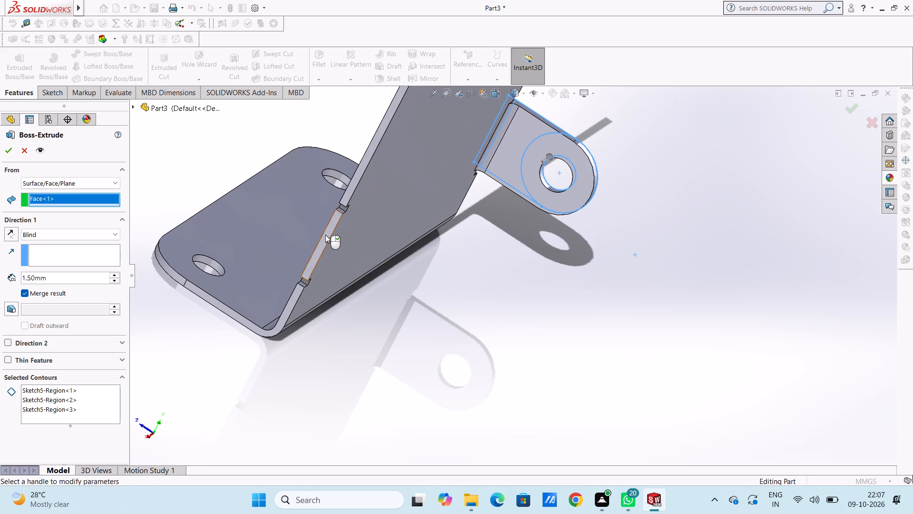
pyautogui.moveTo(494, 269); pyautogui.dragTo(464, 296, button='middle')
pyautogui.scroll(4, 464, 297)
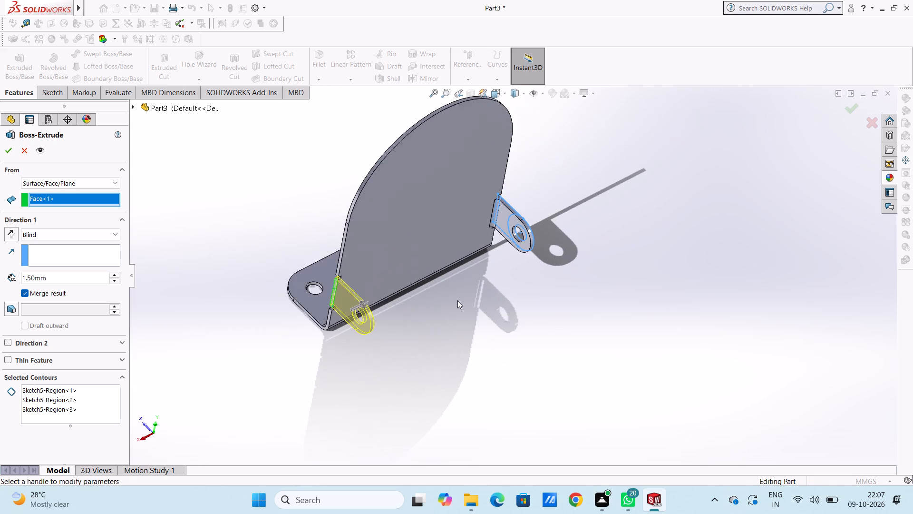
pyautogui.moveTo(409, 316); pyautogui.dragTo(402, 339, button='middle')
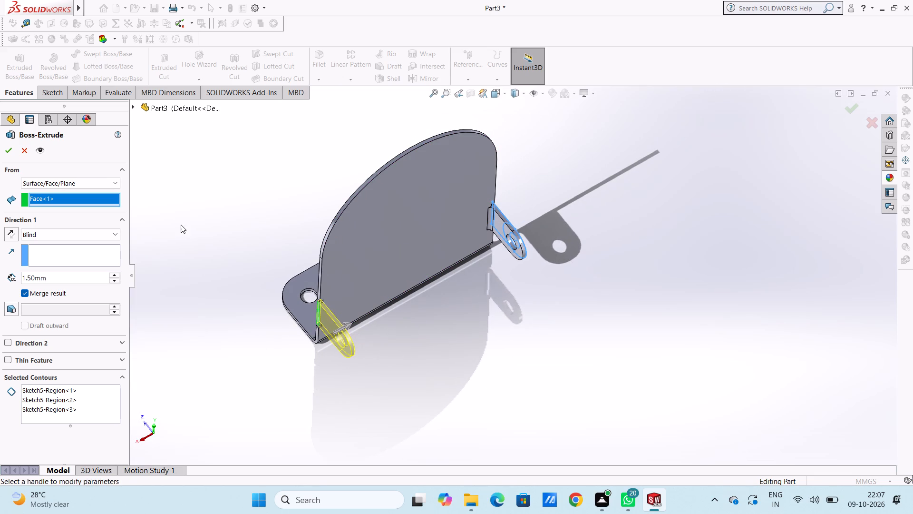
pyautogui.click(9, 152)
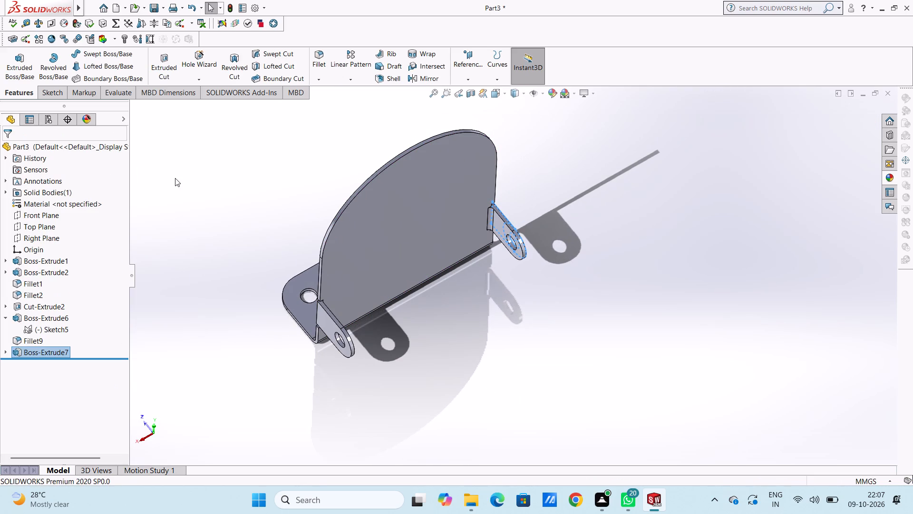
# Fillet the outer and inner edges where the second lug meets the upright with a 1.5 mm radius.
pyautogui.click(175, 178)
pyautogui.moveTo(202, 240); pyautogui.dragTo(158, 246, button='middle')
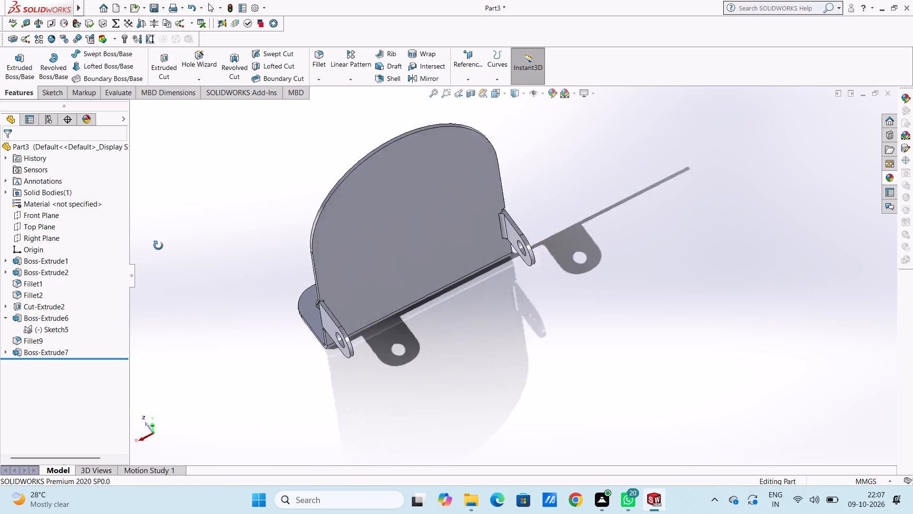
pyautogui.moveTo(158, 246); pyautogui.dragTo(294, 260, button='middle')
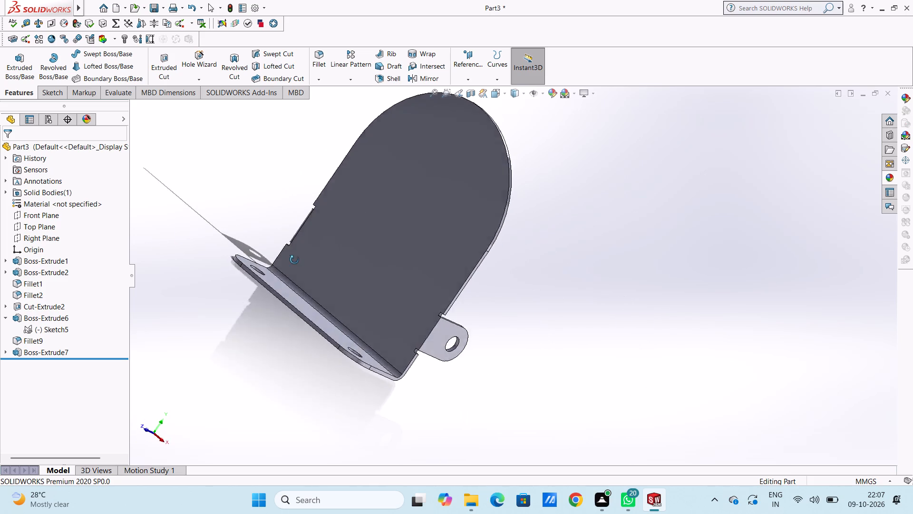
pyautogui.moveTo(294, 260); pyautogui.dragTo(288, 261, button='middle')
pyautogui.scroll(-5, 484, 346)
pyautogui.moveTo(460, 277); pyautogui.dragTo(413, 276, button='middle')
pyautogui.click(322, 57)
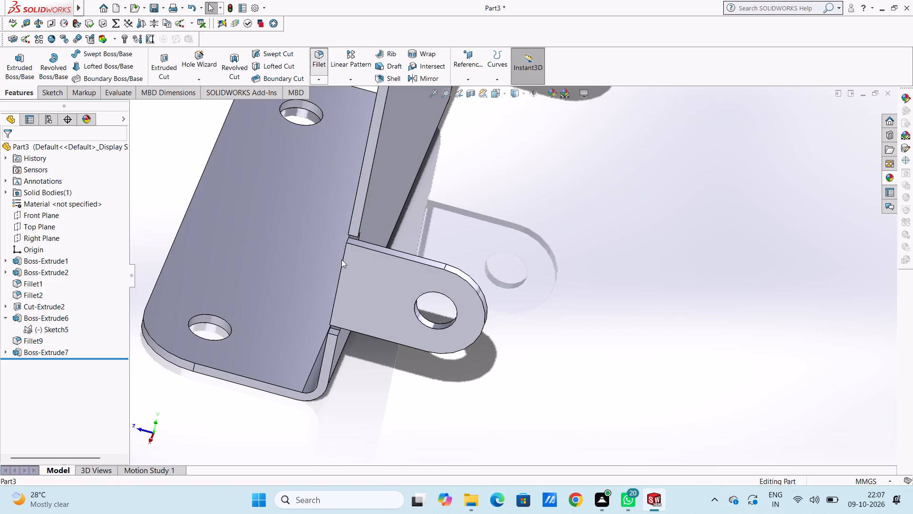
pyautogui.click(342, 260)
pyautogui.moveTo(587, 278); pyautogui.dragTo(501, 295, button='middle')
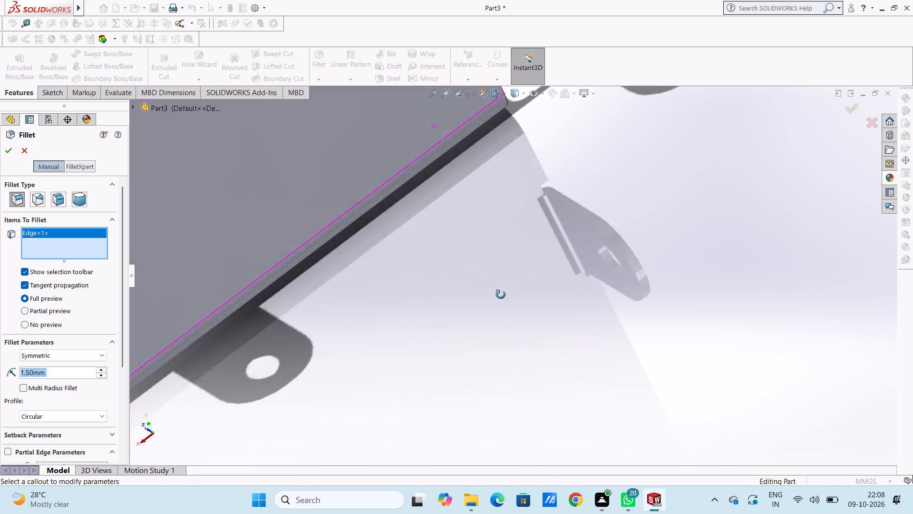
pyautogui.moveTo(501, 295); pyautogui.dragTo(494, 297, button='middle')
pyautogui.scroll(4, 493, 298)
pyautogui.moveTo(284, 261); pyautogui.dragTo(292, 290, button='middle')
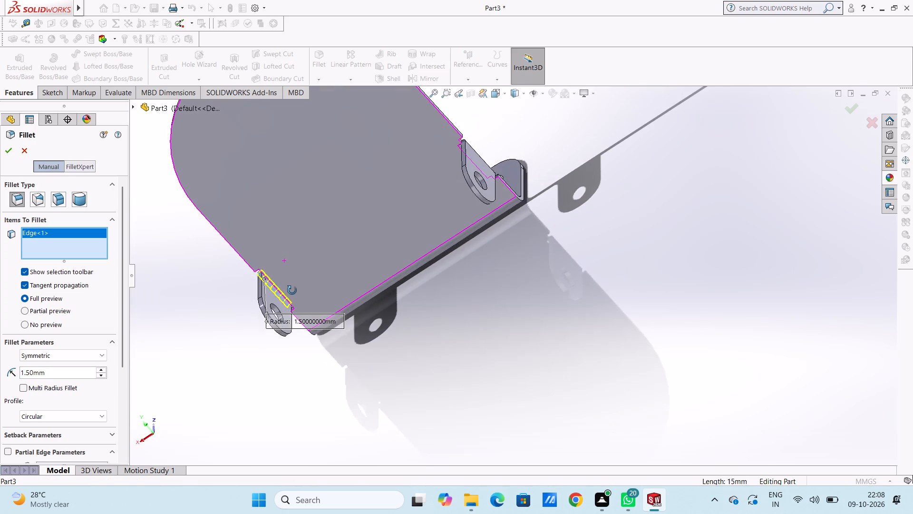
pyautogui.moveTo(292, 290); pyautogui.dragTo(311, 284, button='middle')
pyautogui.scroll(-7, 292, 289)
pyautogui.moveTo(409, 249); pyautogui.dragTo(395, 265, button='middle')
pyautogui.scroll(-3, 340, 276)
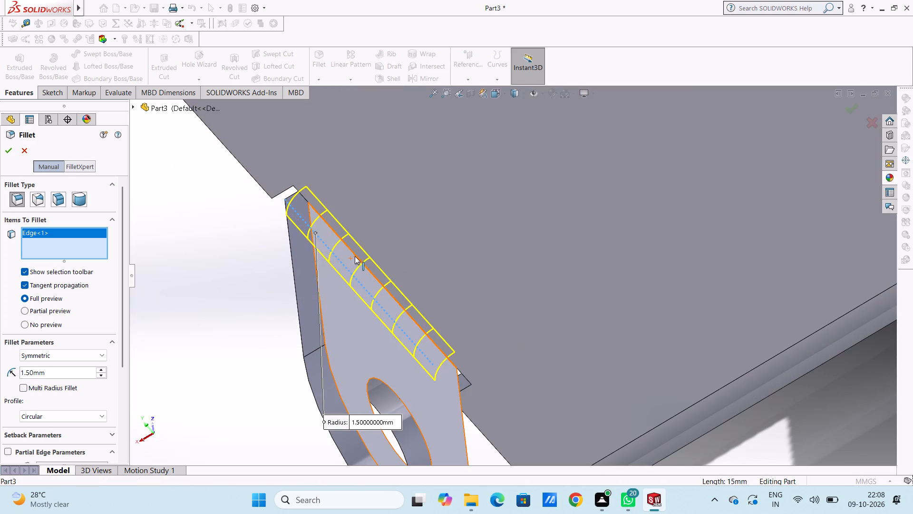
pyautogui.click(355, 256)
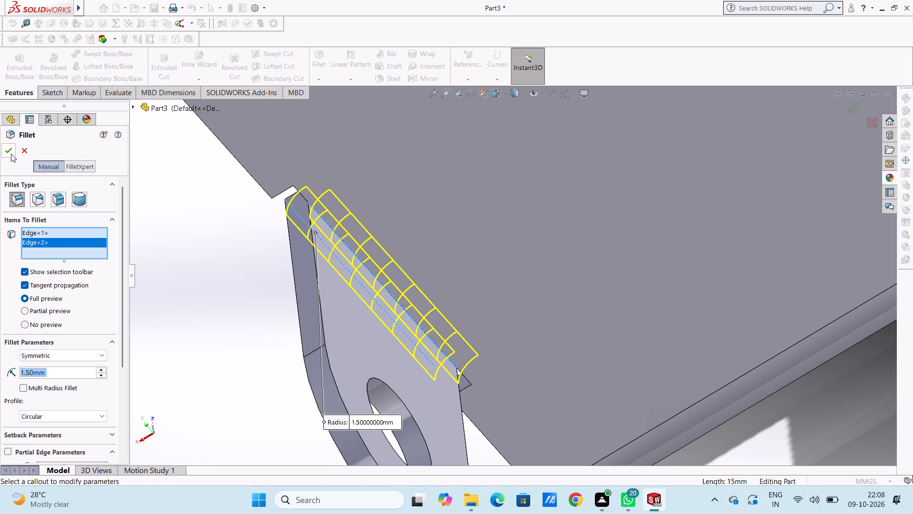
pyautogui.click(10, 152)
# Start a sketch on the upright's large front face, viewed from the front.
pyautogui.scroll(8, 236, 240)
pyautogui.moveTo(302, 268); pyautogui.dragTo(346, 208, button='middle')
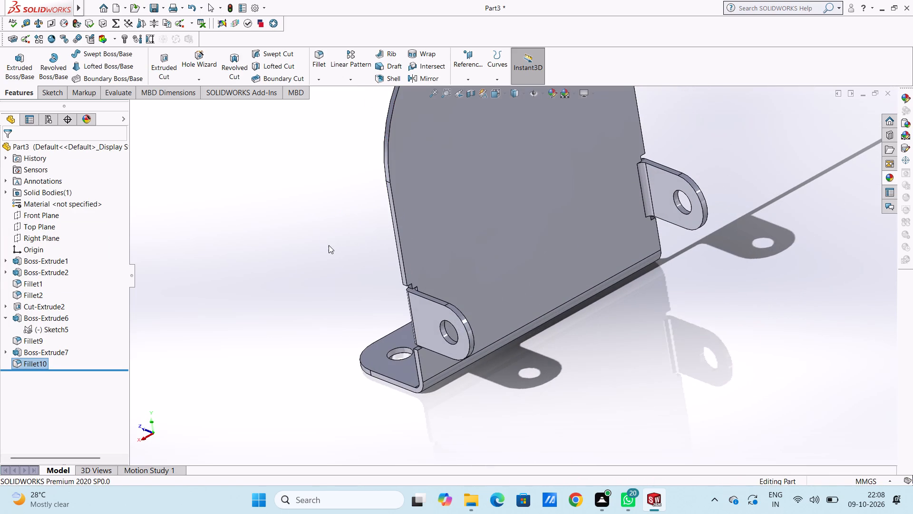
pyautogui.hotkey('ctrl', '7')
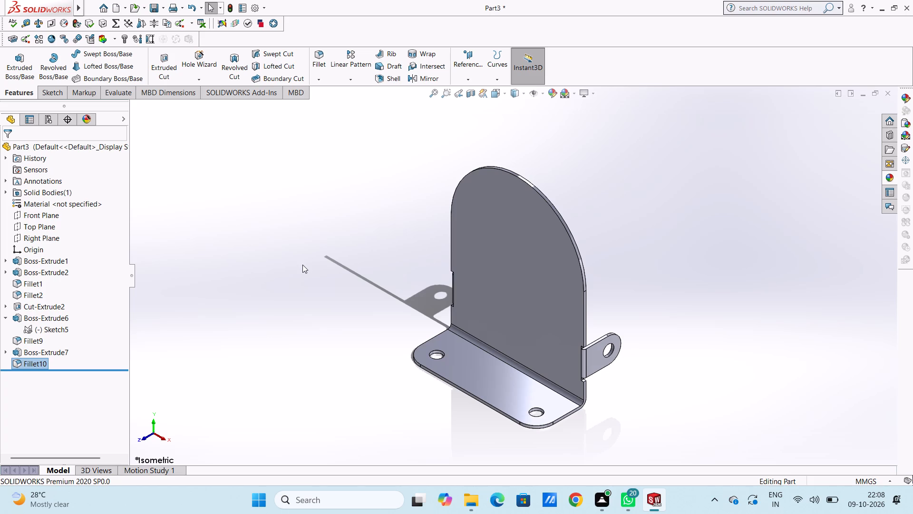
pyautogui.hotkey('ctrl', '1')
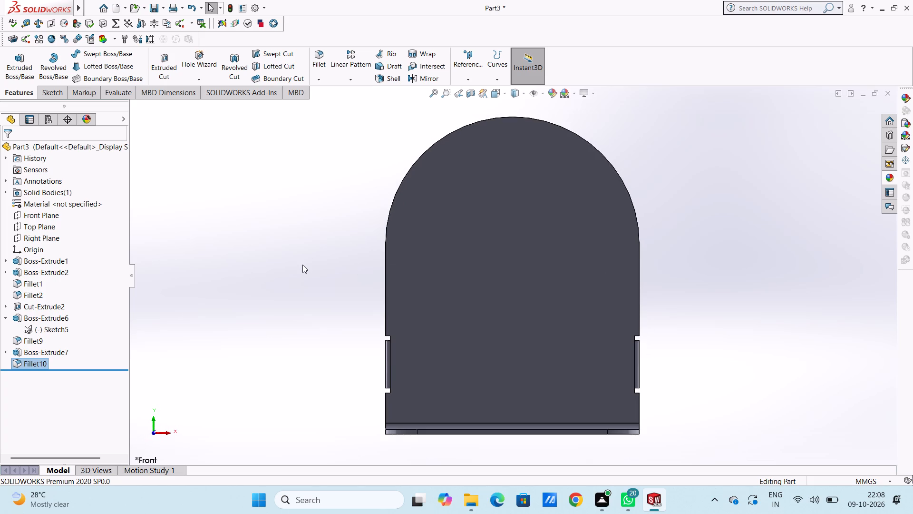
pyautogui.click(505, 275)
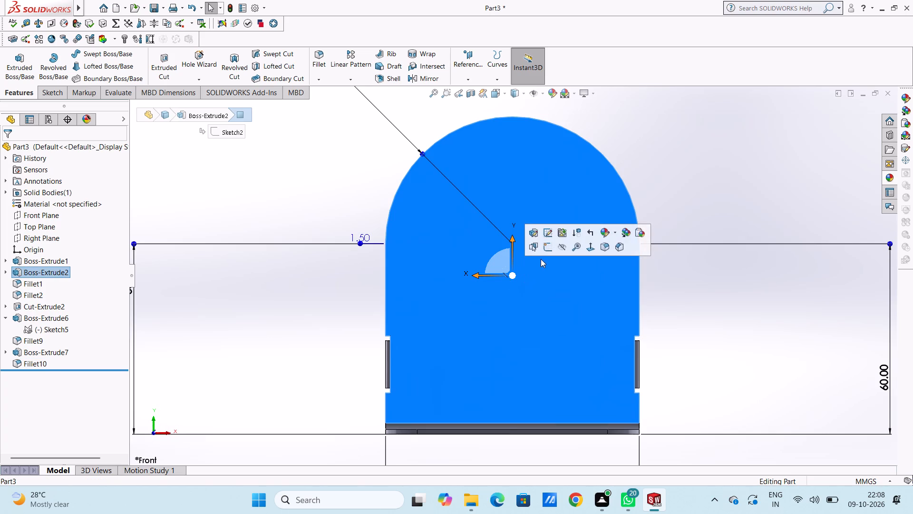
pyautogui.click(544, 252)
pyautogui.click(308, 198)
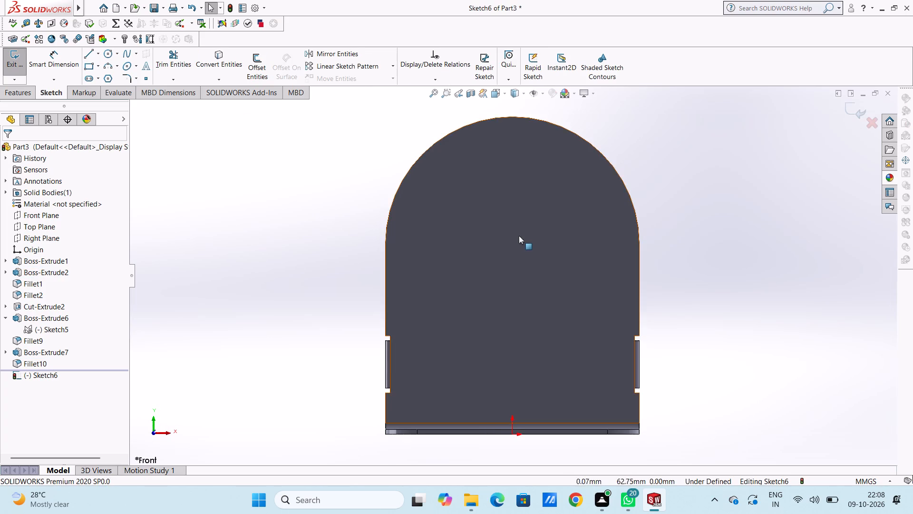
pyautogui.click(519, 236)
pyautogui.click(277, 231)
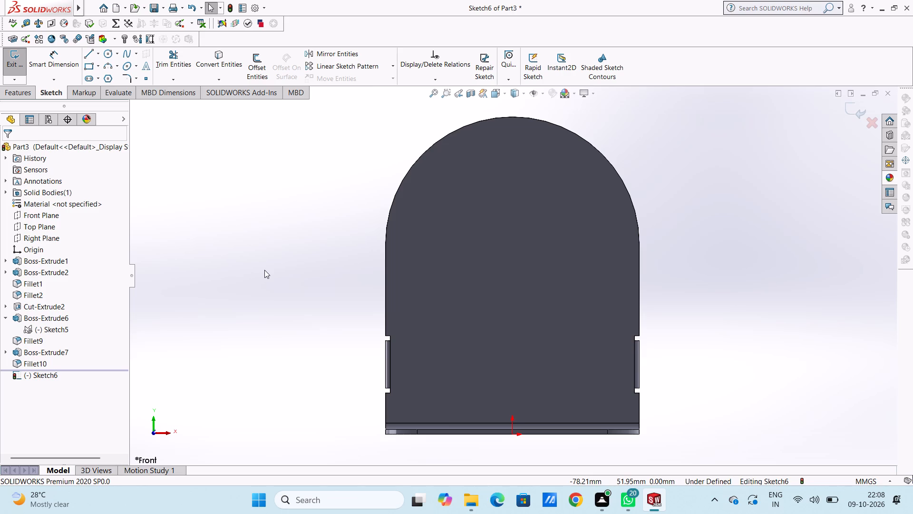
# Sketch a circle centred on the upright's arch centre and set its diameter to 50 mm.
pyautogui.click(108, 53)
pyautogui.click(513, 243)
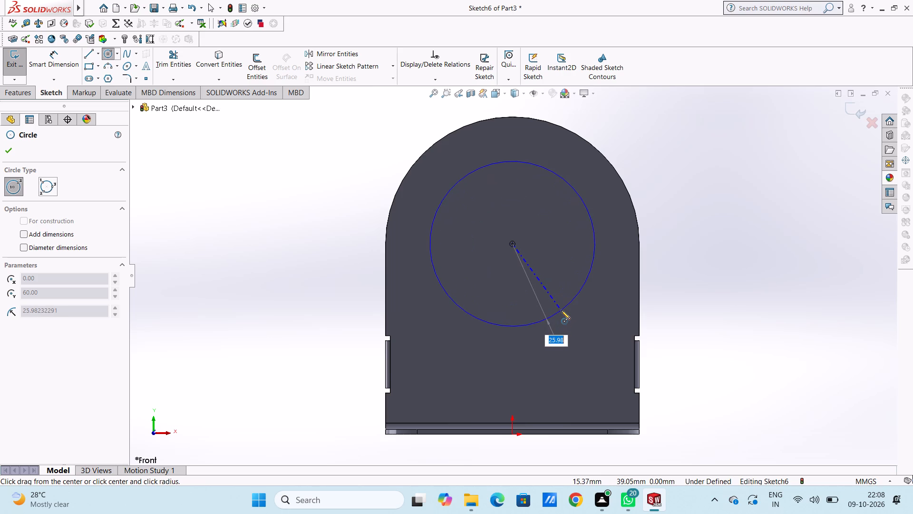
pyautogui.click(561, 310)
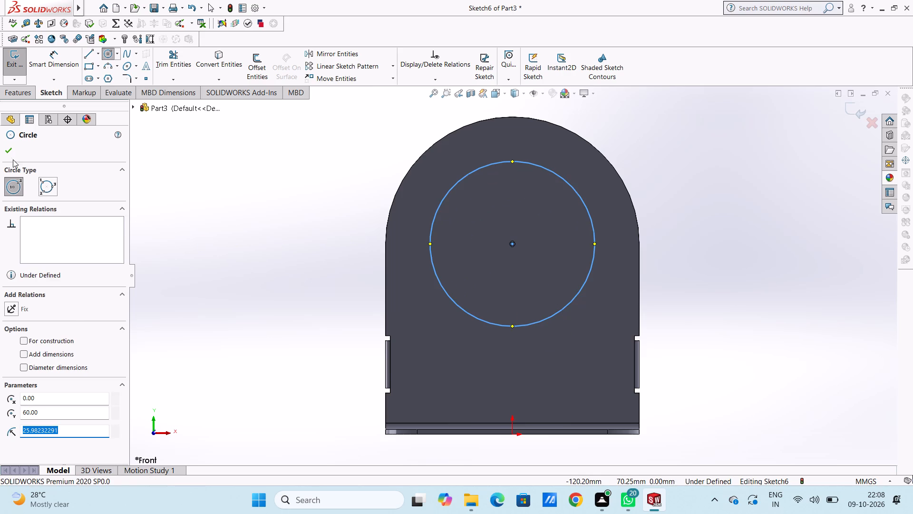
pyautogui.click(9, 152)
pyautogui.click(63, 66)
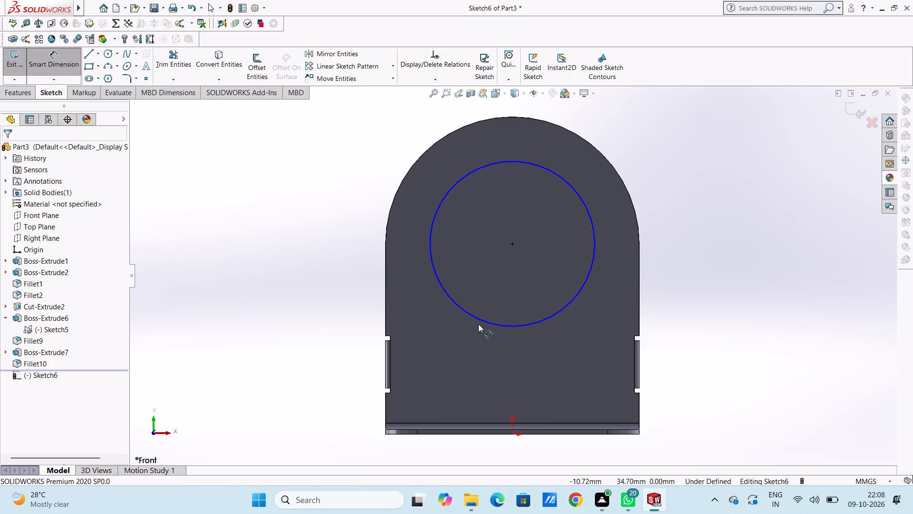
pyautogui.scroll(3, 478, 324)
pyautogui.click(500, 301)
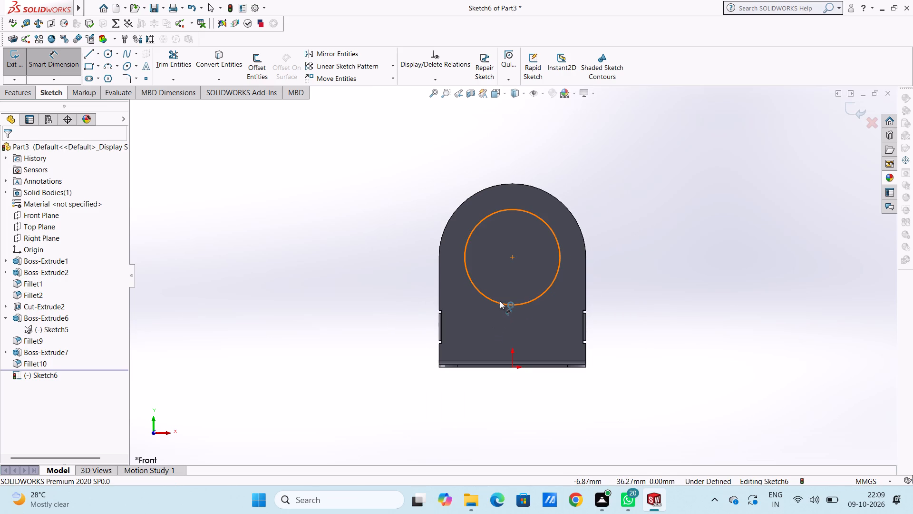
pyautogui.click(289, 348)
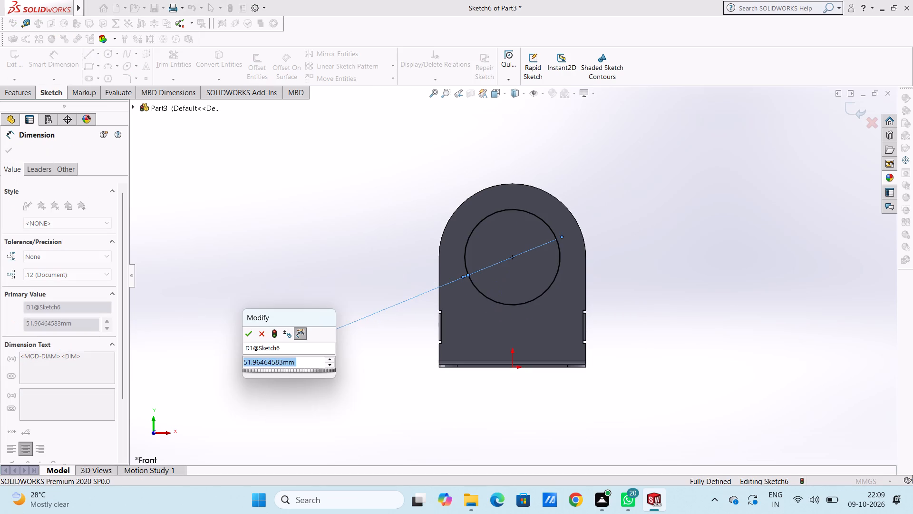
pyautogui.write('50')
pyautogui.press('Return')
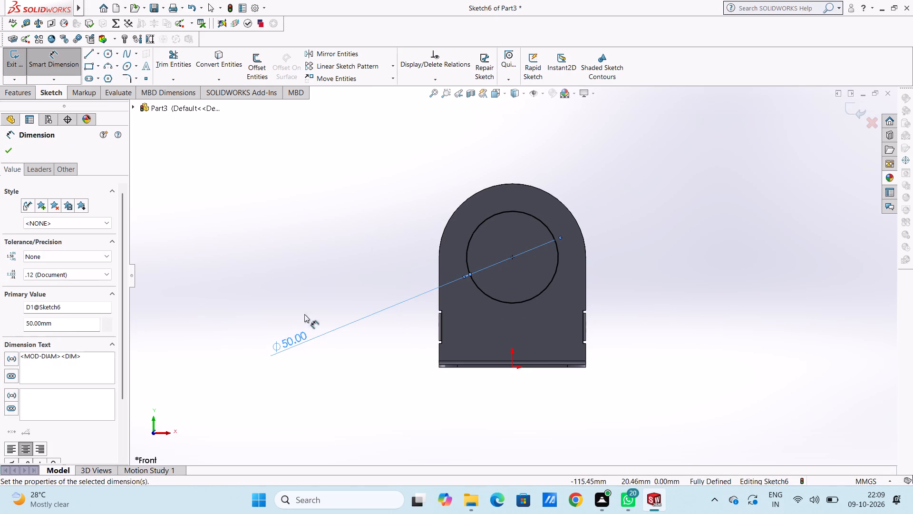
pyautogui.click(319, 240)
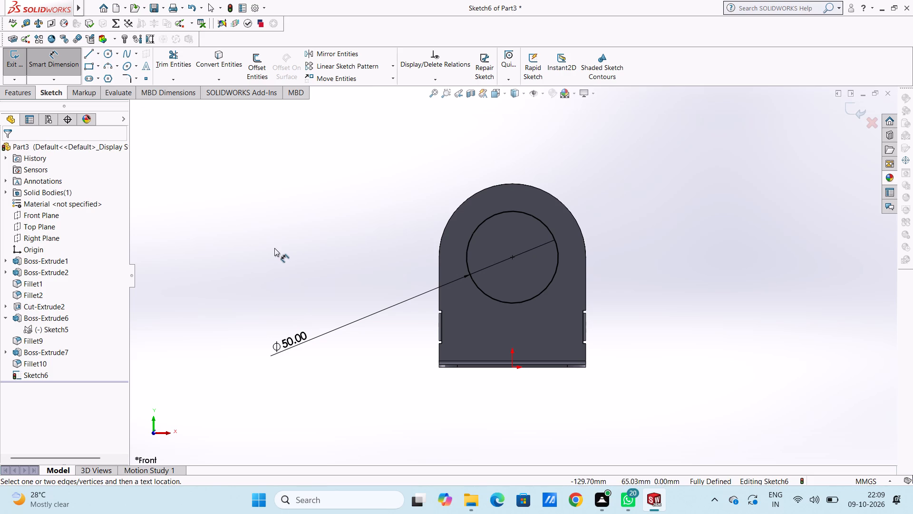
# Sketch a larger circle concentric with the 50 mm circle and dimension its diameter as 60 mm.
pyautogui.click(107, 51)
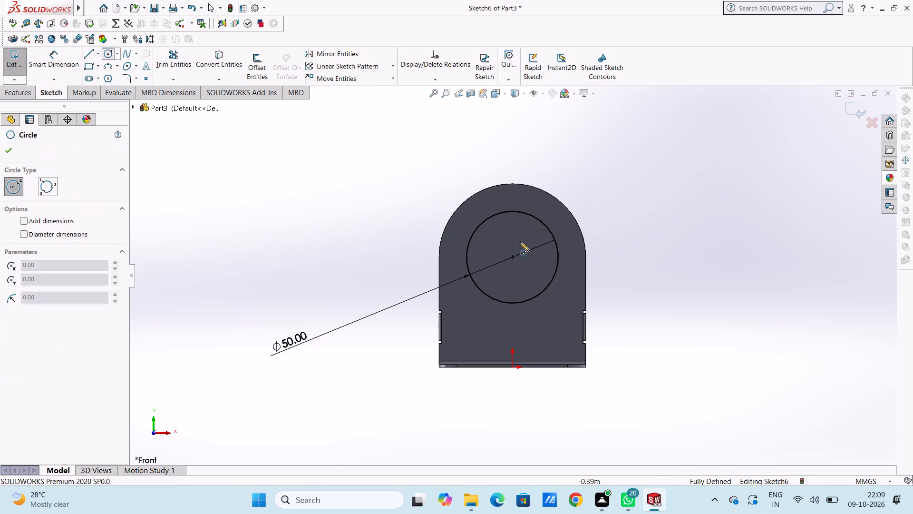
pyautogui.scroll(-3, 554, 266)
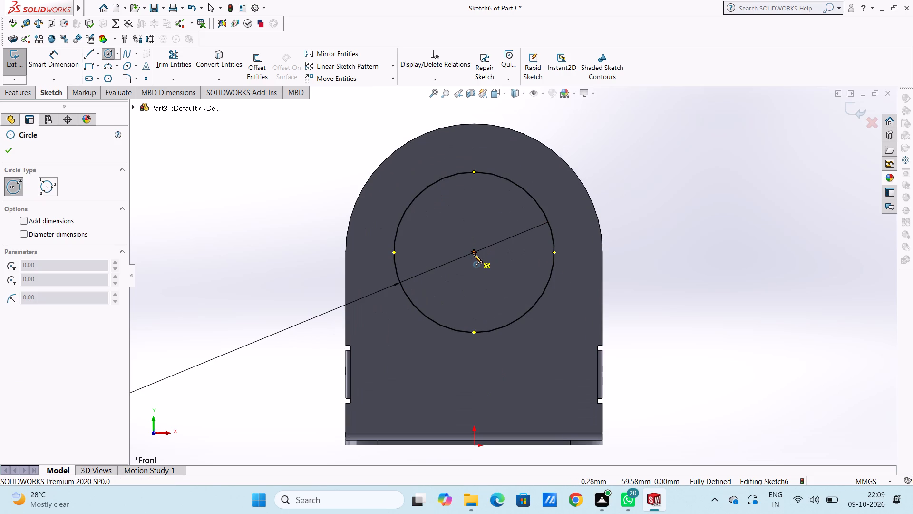
pyautogui.click(473, 254)
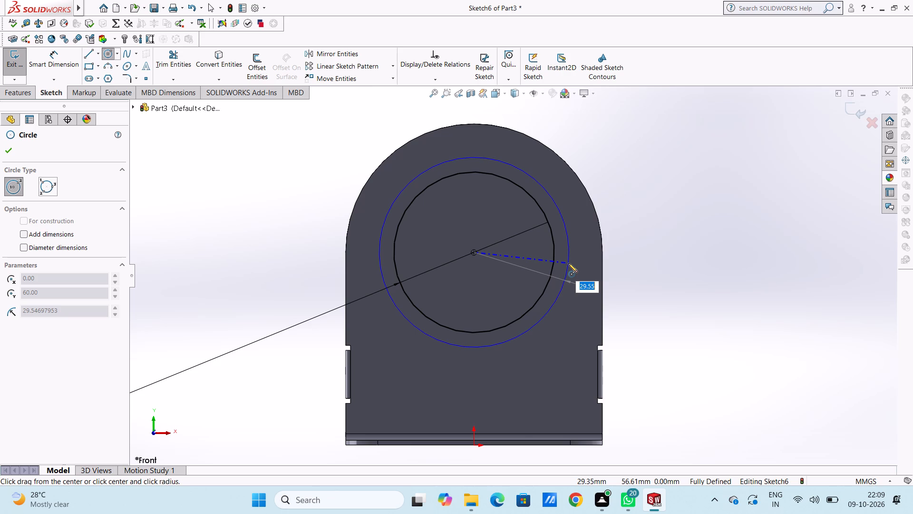
pyautogui.click(568, 264)
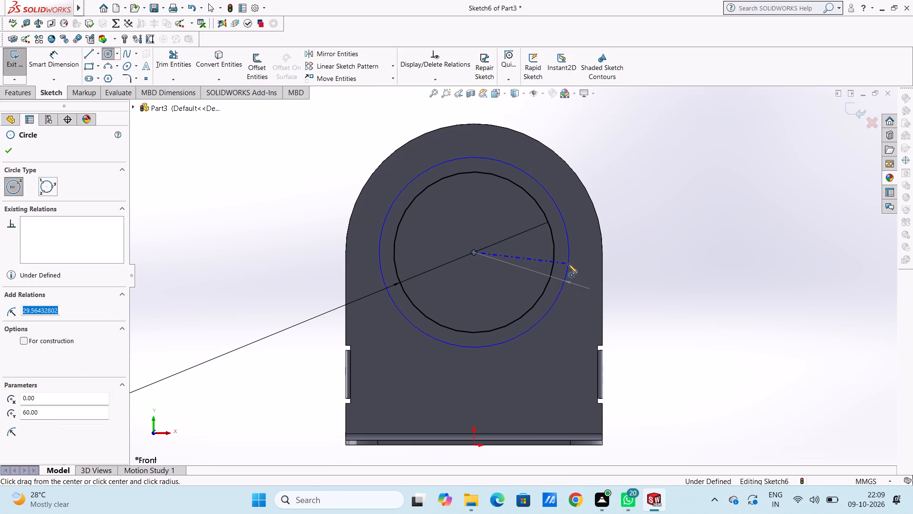
pyautogui.click(5, 149)
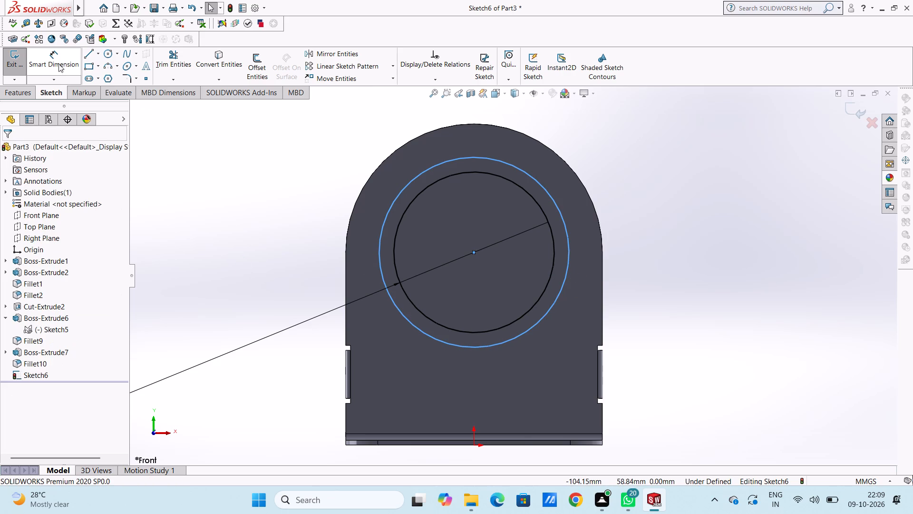
pyautogui.click(58, 58)
pyautogui.click(545, 197)
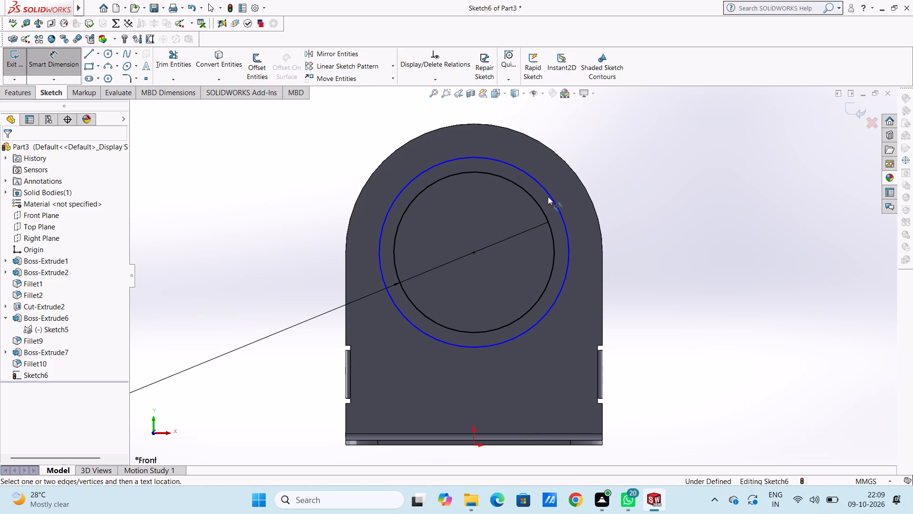
pyautogui.click(549, 196)
pyautogui.click(740, 137)
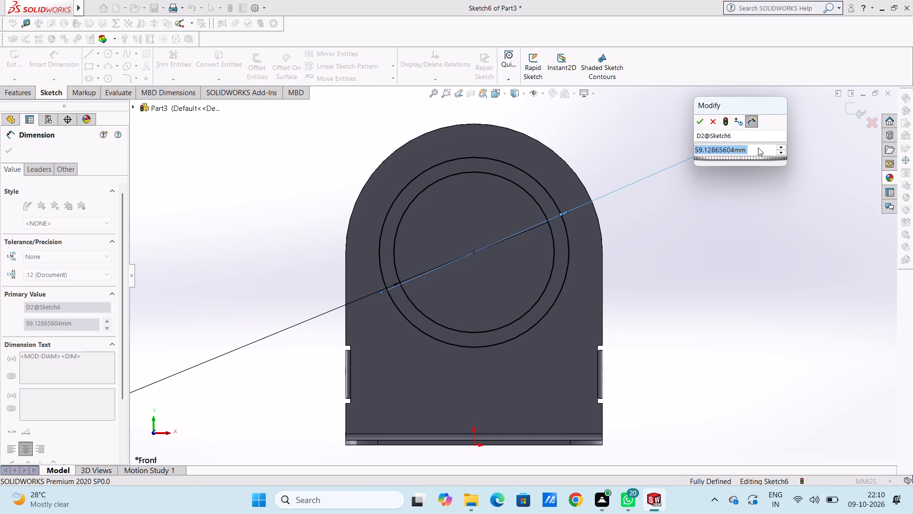
pyautogui.write('60')
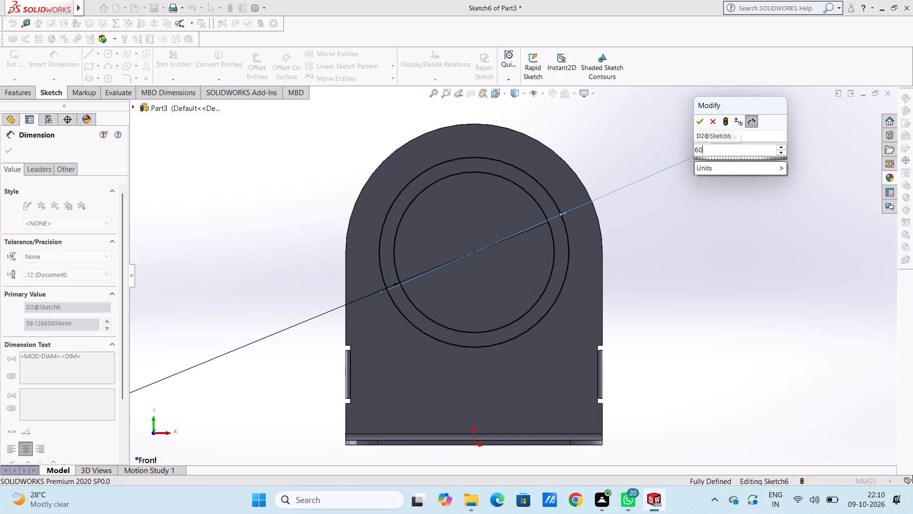
pyautogui.press('Return')
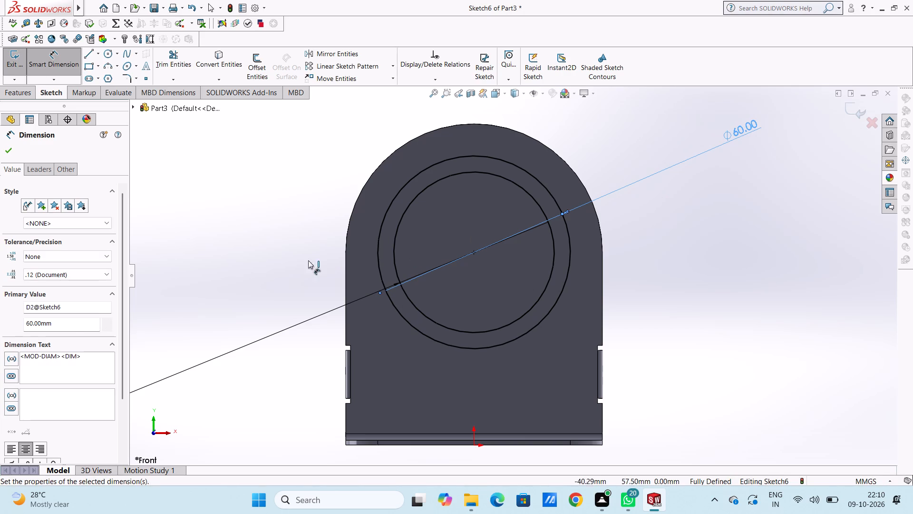
pyautogui.click(268, 246)
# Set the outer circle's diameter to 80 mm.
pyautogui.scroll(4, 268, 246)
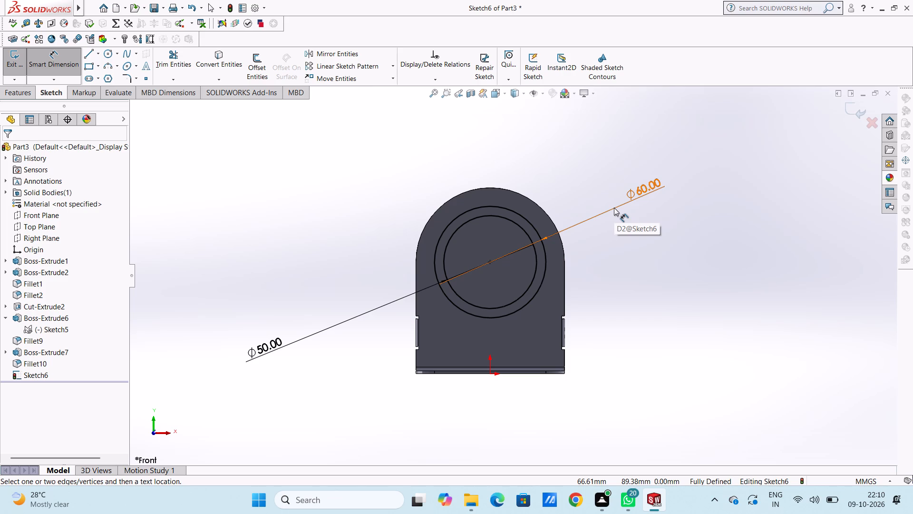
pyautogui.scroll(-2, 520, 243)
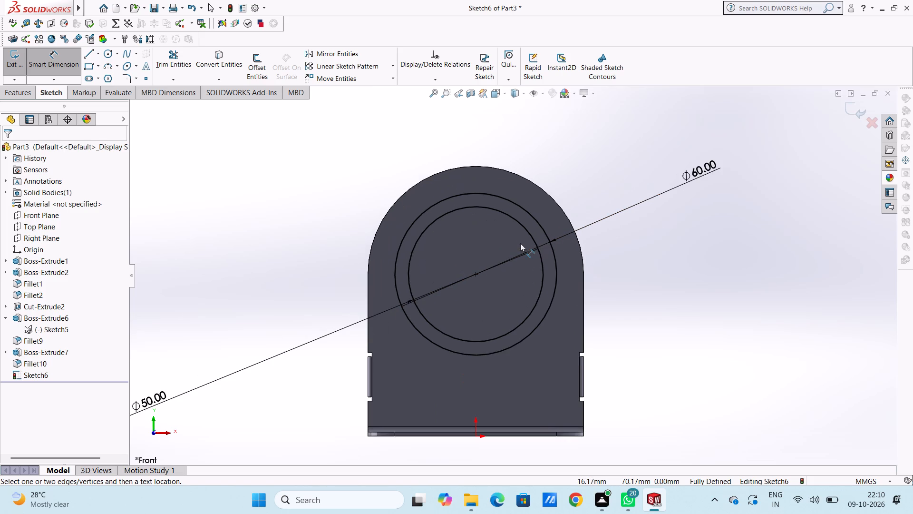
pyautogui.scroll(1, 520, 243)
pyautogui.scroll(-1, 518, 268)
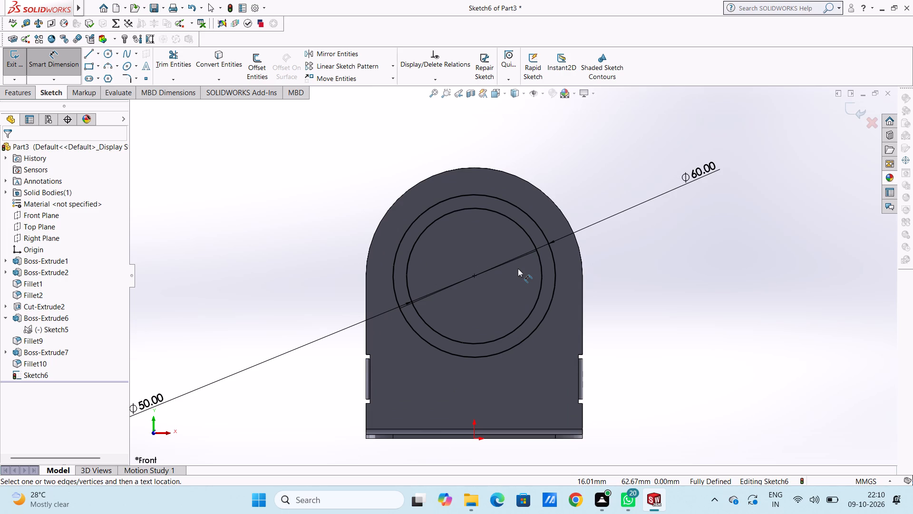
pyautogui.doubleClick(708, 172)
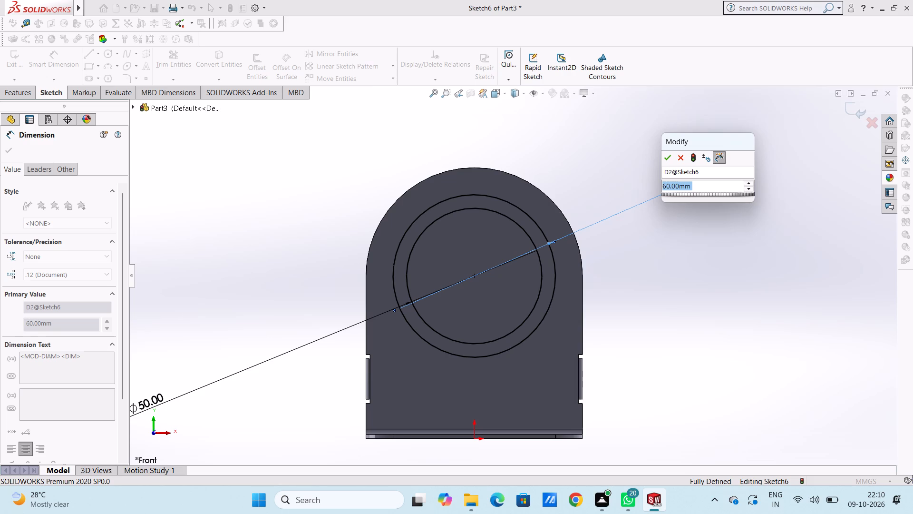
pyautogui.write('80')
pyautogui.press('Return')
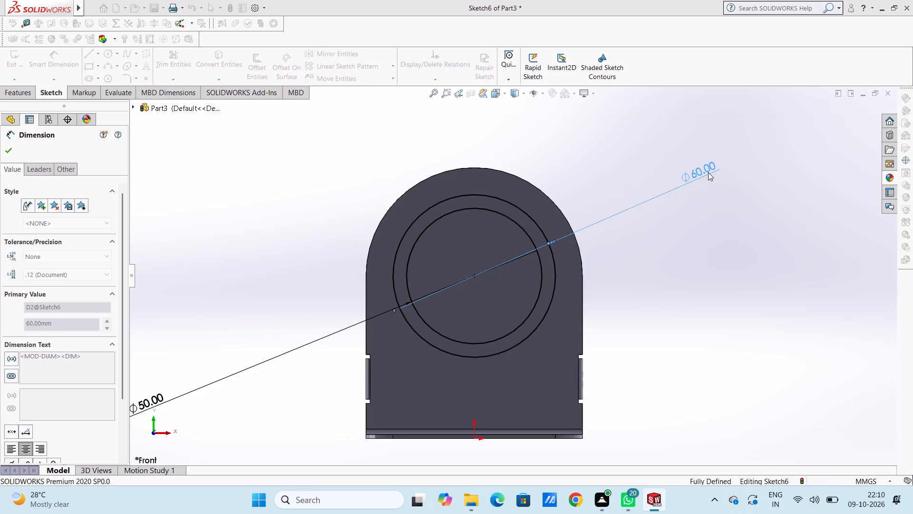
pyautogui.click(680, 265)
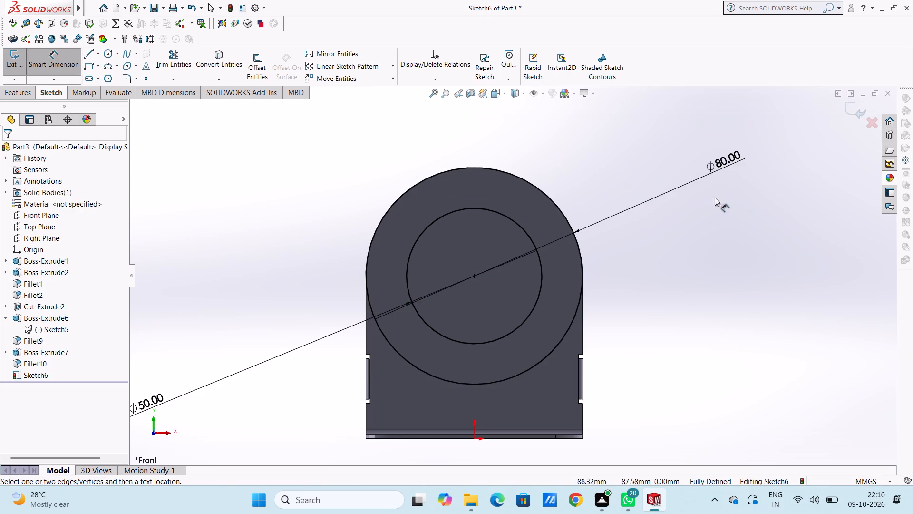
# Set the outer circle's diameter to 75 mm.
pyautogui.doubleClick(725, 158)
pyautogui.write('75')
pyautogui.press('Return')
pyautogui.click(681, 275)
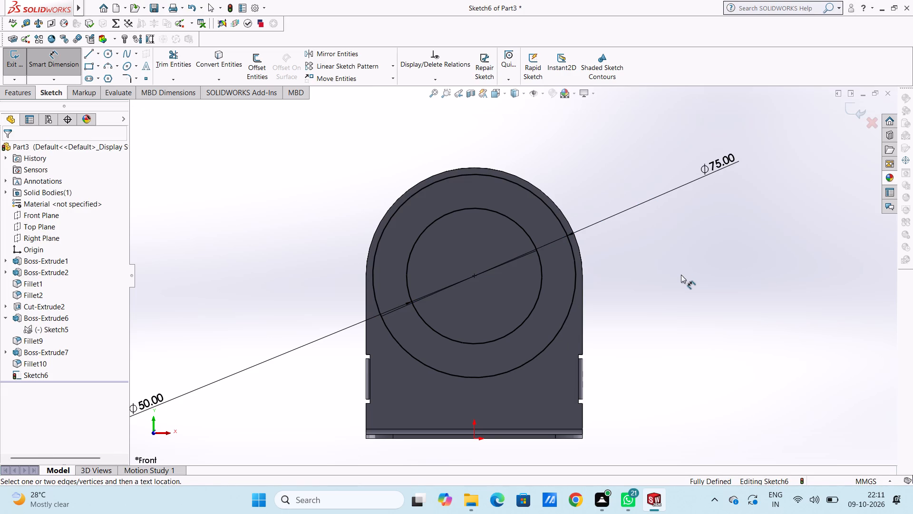
# Set the outer circle's diameter to 55 mm.
pyautogui.doubleClick(725, 162)
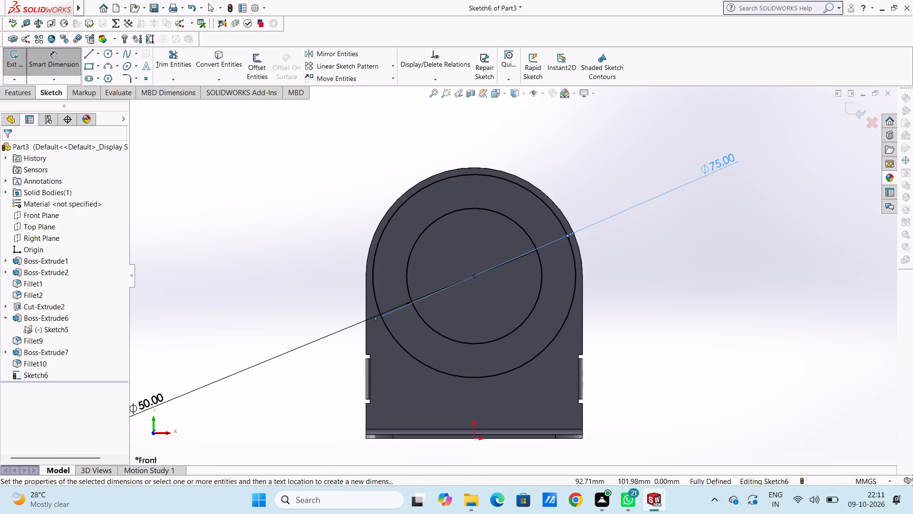
pyautogui.write('55')
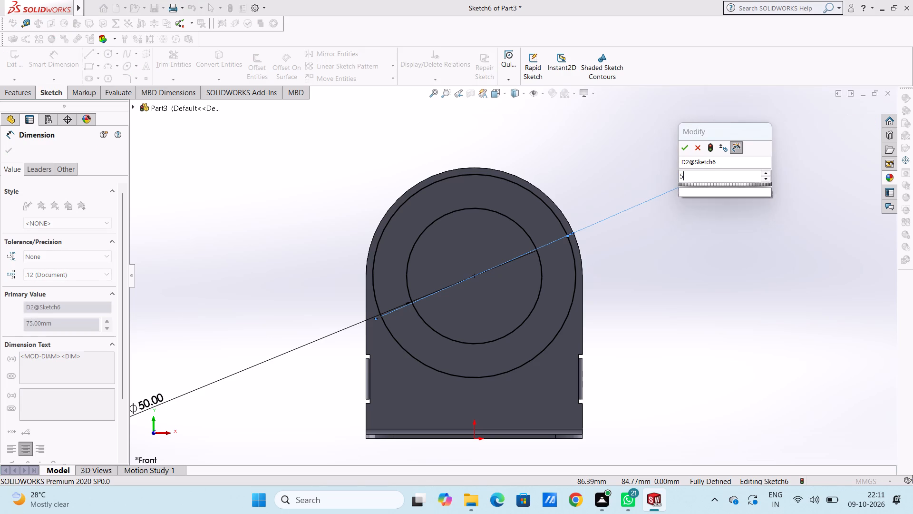
pyautogui.press('Return')
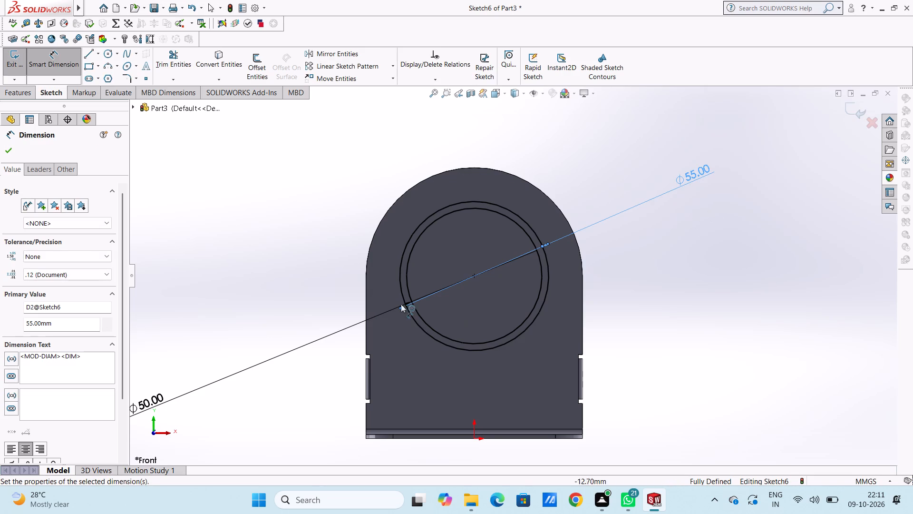
pyautogui.click(301, 273)
# Delete the inner circle and its 50 mm diameter dimension from the sketch.
pyautogui.click(158, 402)
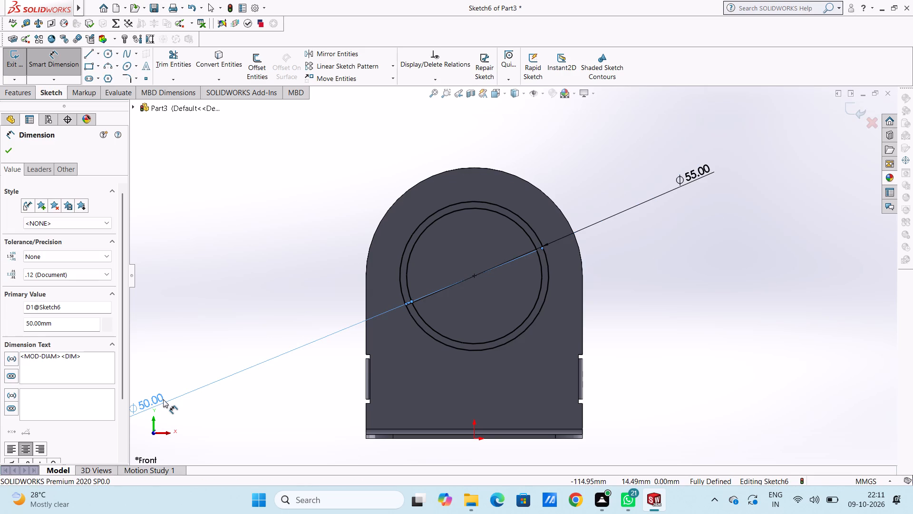
pyautogui.press('Delete')
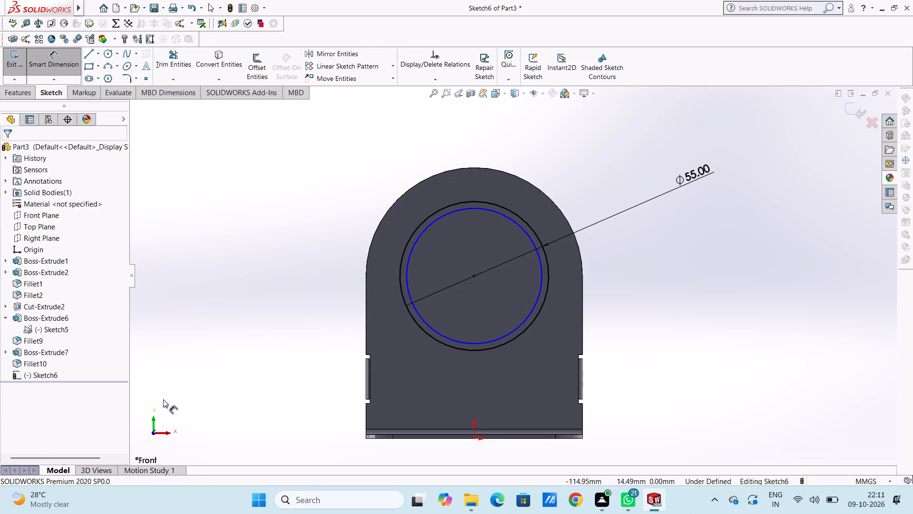
pyautogui.click(407, 281)
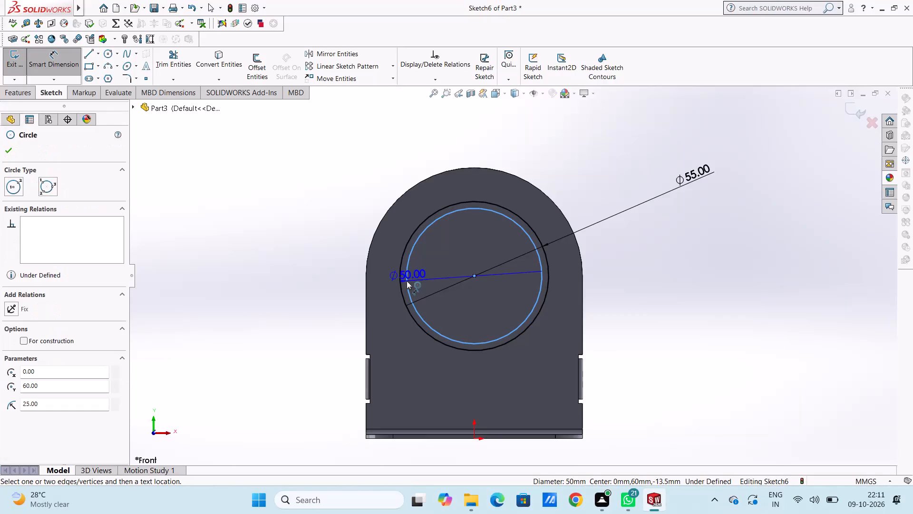
pyautogui.press('Delete')
pyautogui.press('Escape')
pyautogui.press('Escape')
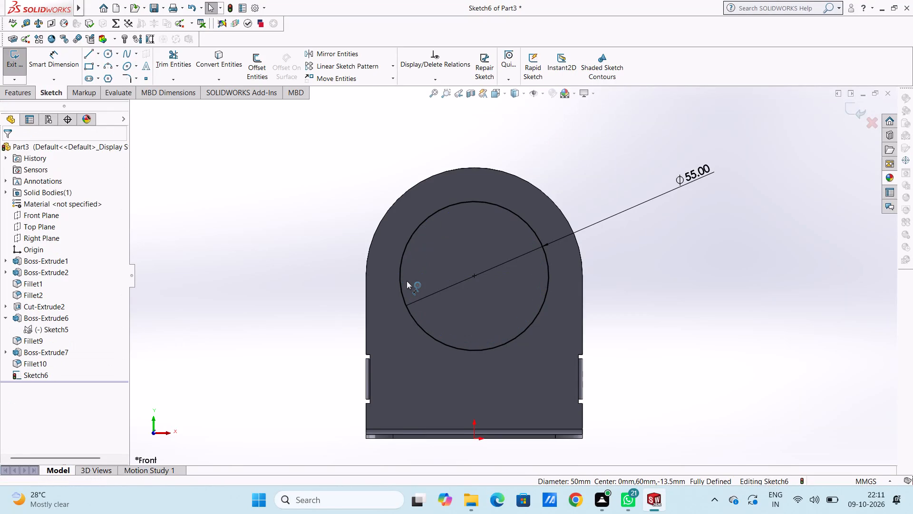
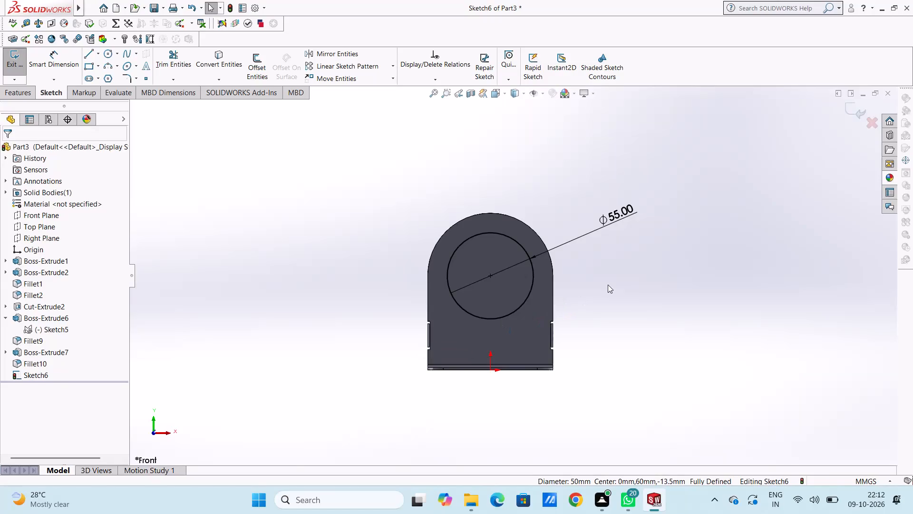
# Sketch a vertical line from the top quadrant of the 55 mm circle down to its centre.
pyautogui.click(610, 284)
pyautogui.scroll(-3, 554, 304)
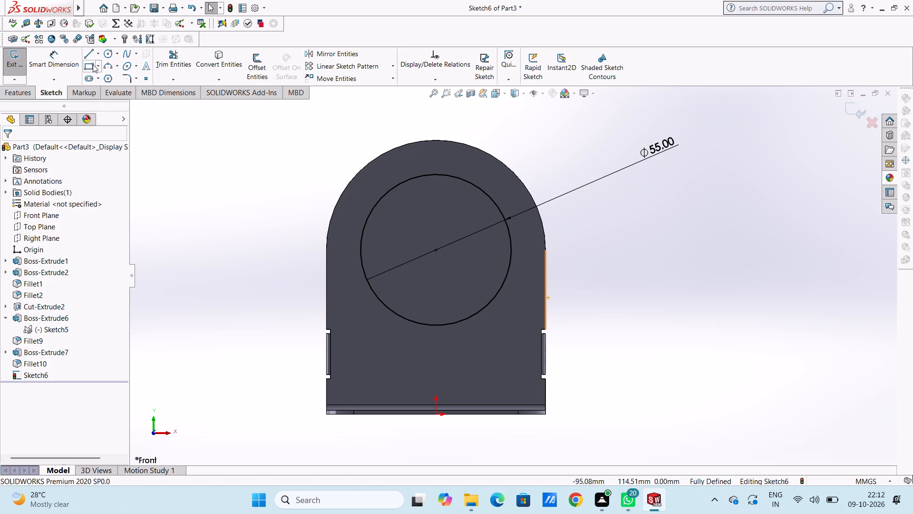
pyautogui.click(89, 57)
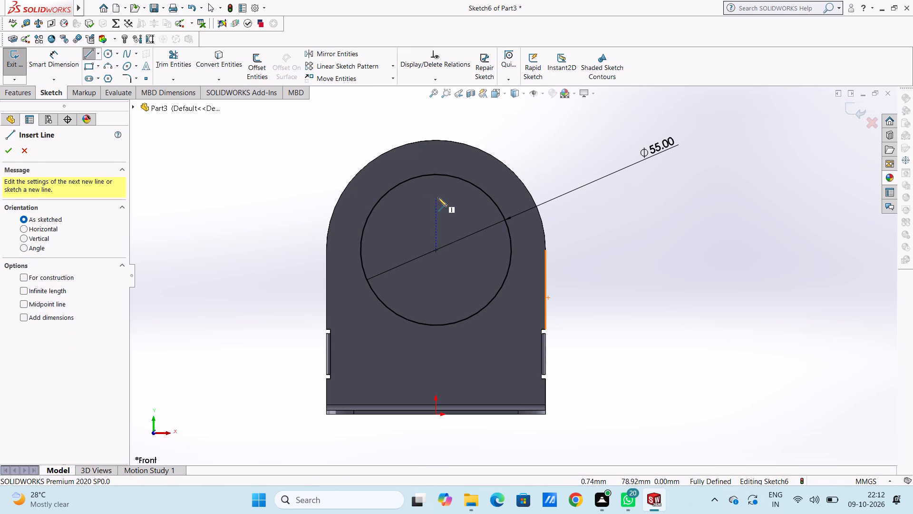
pyautogui.scroll(-1, 438, 198)
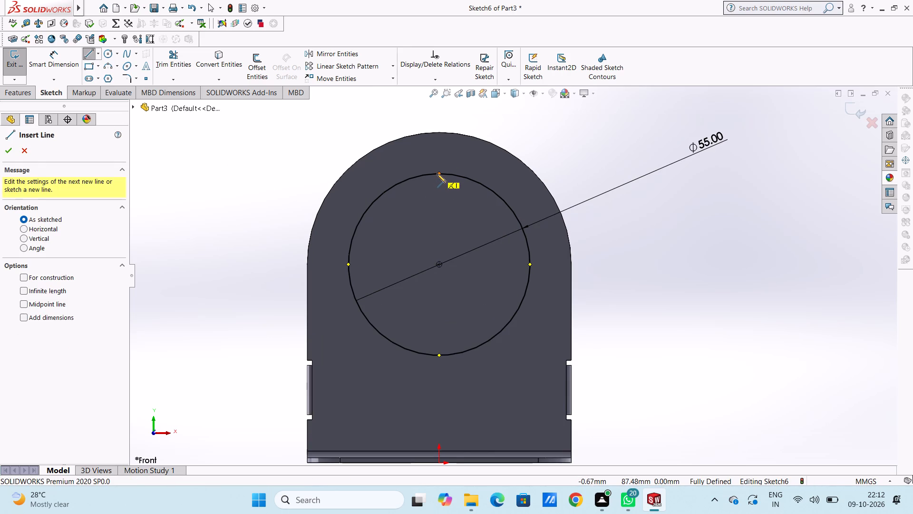
pyautogui.click(438, 174)
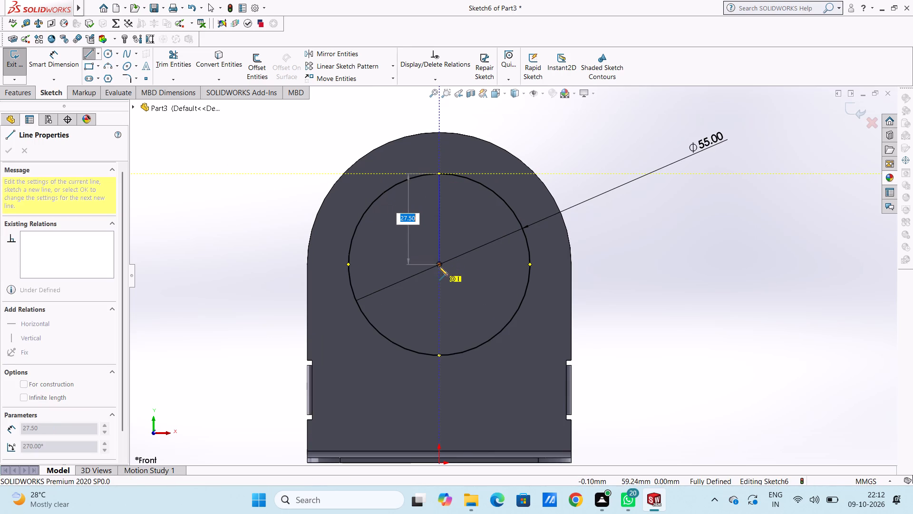
pyautogui.click(439, 266)
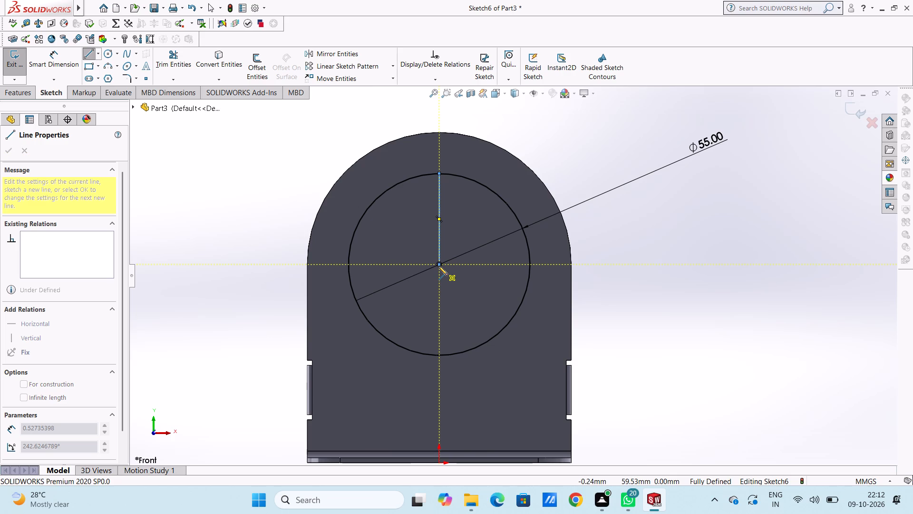
pyautogui.press('Escape')
pyautogui.press('Escape')
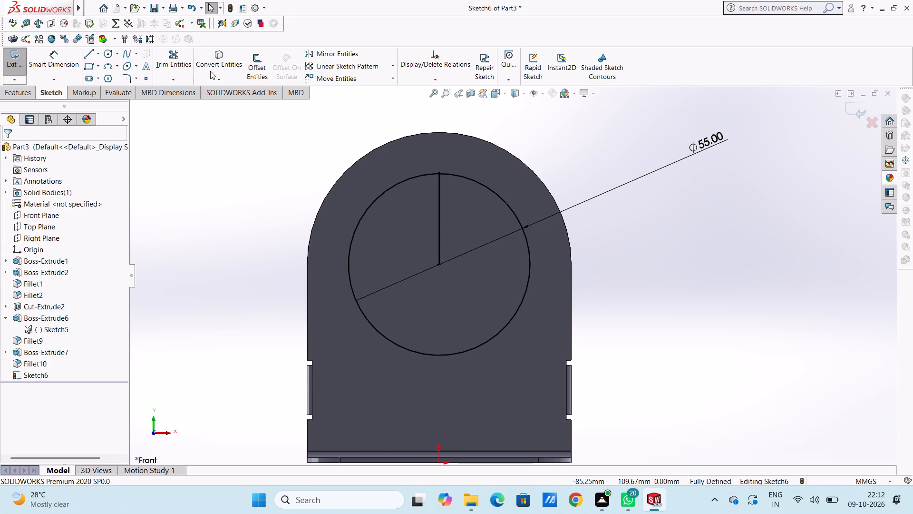
# Offset the vertical centre line 10 mm bi-directionally, with dimensions added.
pyautogui.click(256, 66)
pyautogui.click(441, 195)
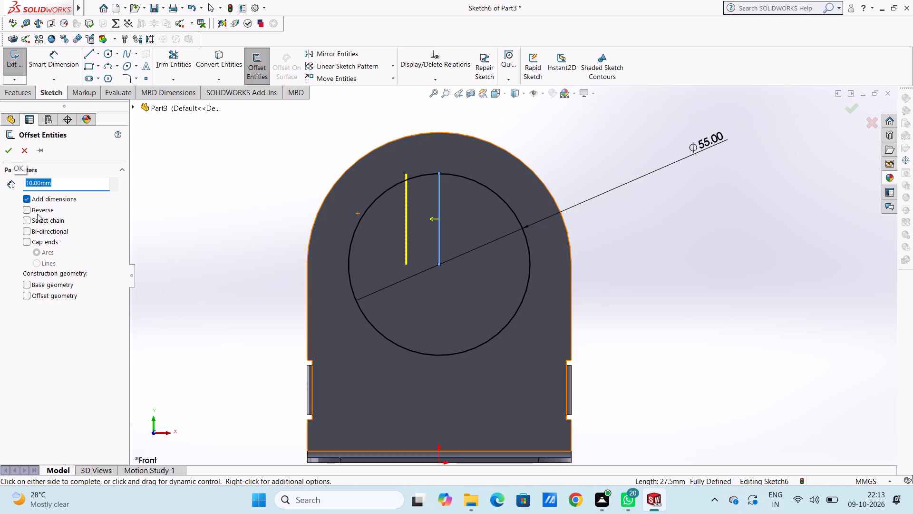
pyautogui.click(25, 232)
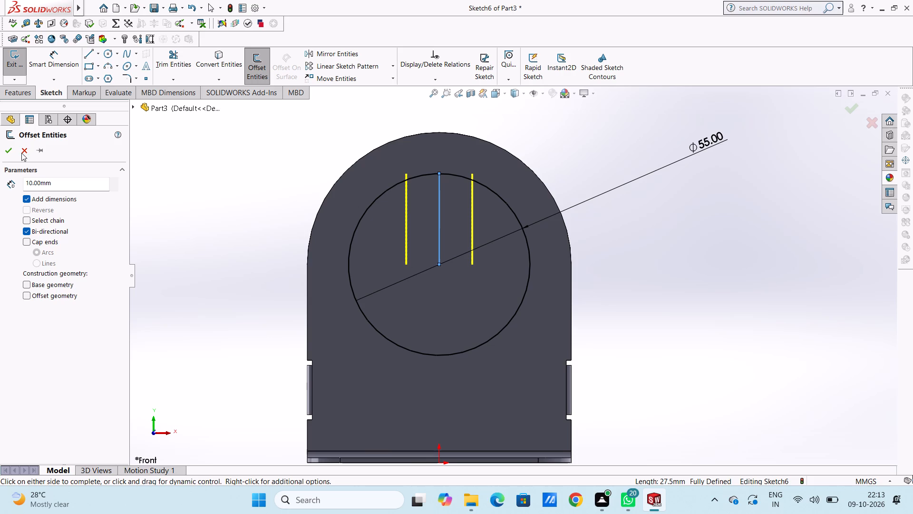
pyautogui.click(13, 151)
pyautogui.click(258, 219)
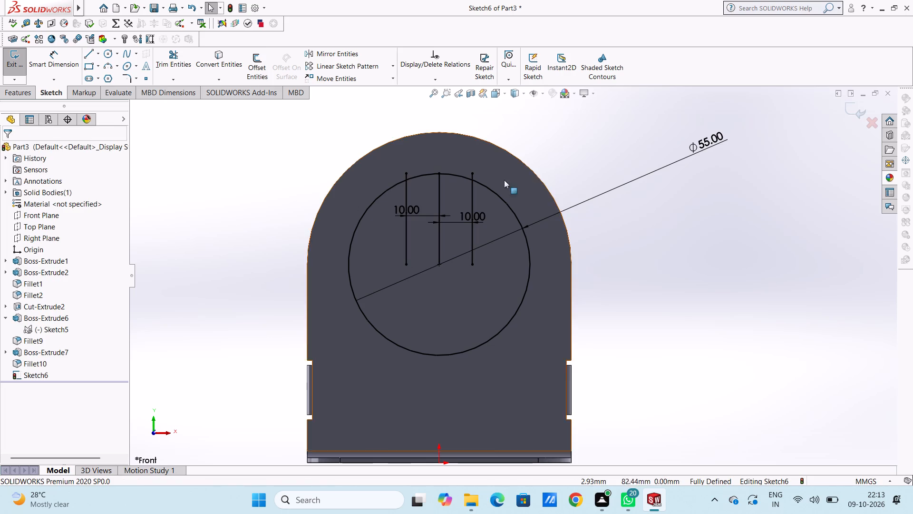
# Trim the upper ends of both offset lines where they extend beyond the circle.
pyautogui.scroll(-4, 517, 178)
pyautogui.click(182, 57)
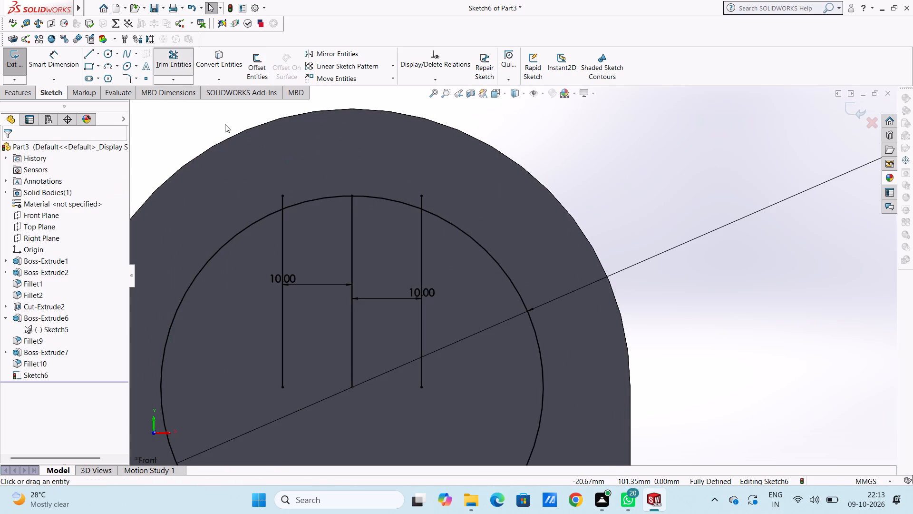
pyautogui.click(283, 195)
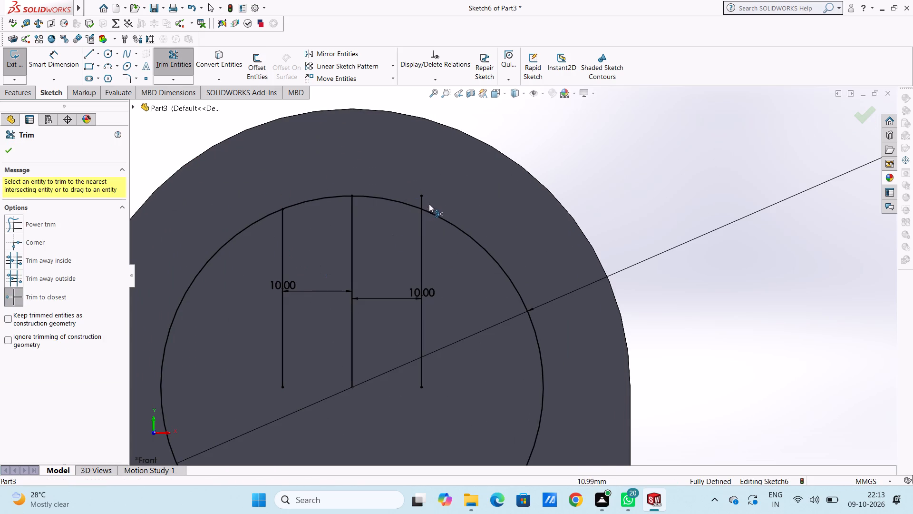
pyautogui.click(423, 200)
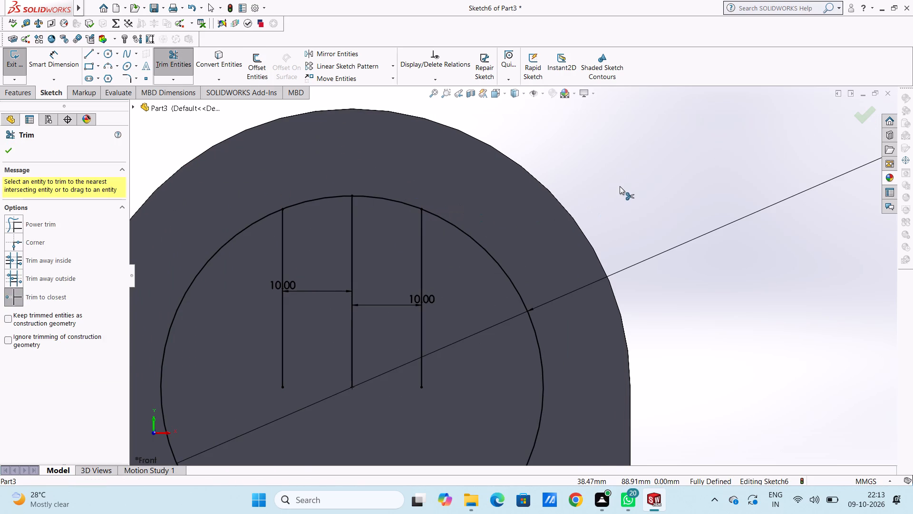
pyautogui.scroll(4, 620, 186)
pyautogui.click(12, 149)
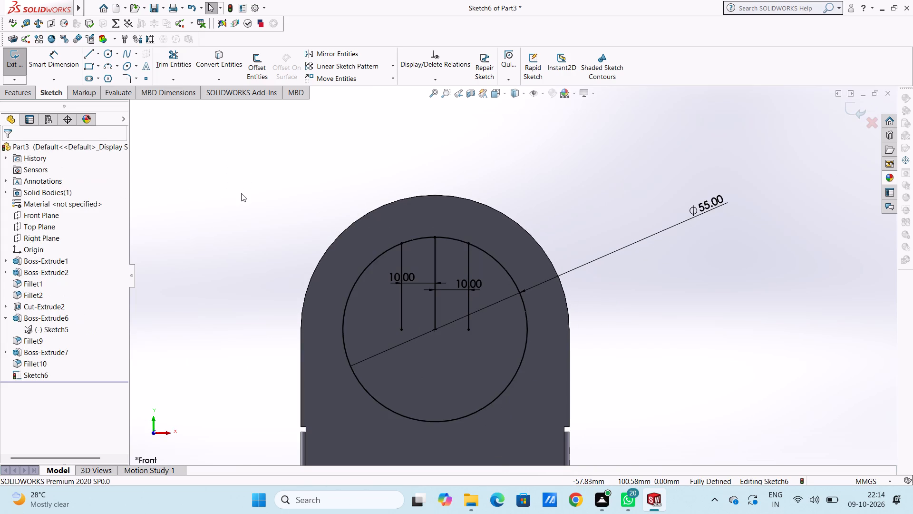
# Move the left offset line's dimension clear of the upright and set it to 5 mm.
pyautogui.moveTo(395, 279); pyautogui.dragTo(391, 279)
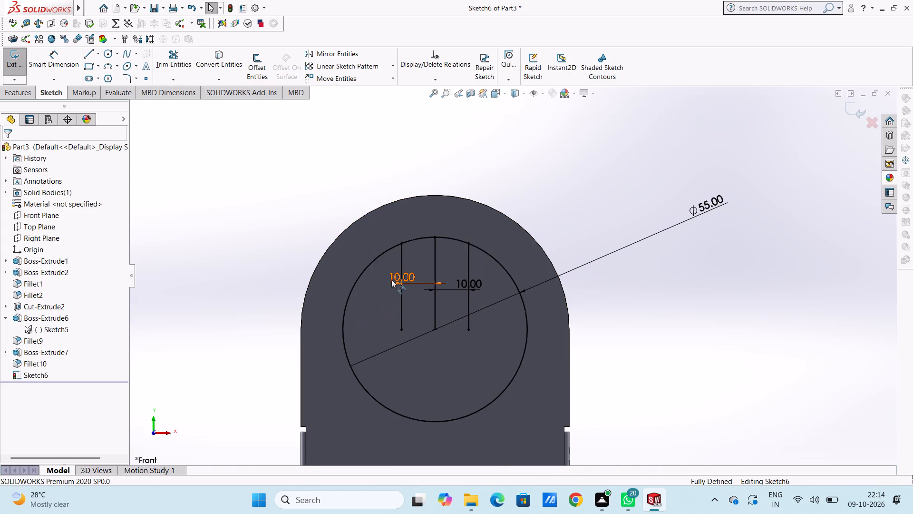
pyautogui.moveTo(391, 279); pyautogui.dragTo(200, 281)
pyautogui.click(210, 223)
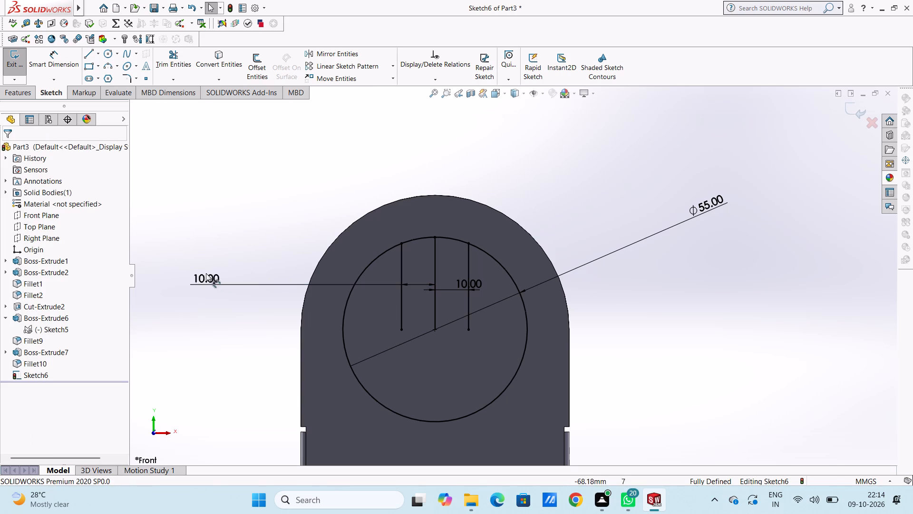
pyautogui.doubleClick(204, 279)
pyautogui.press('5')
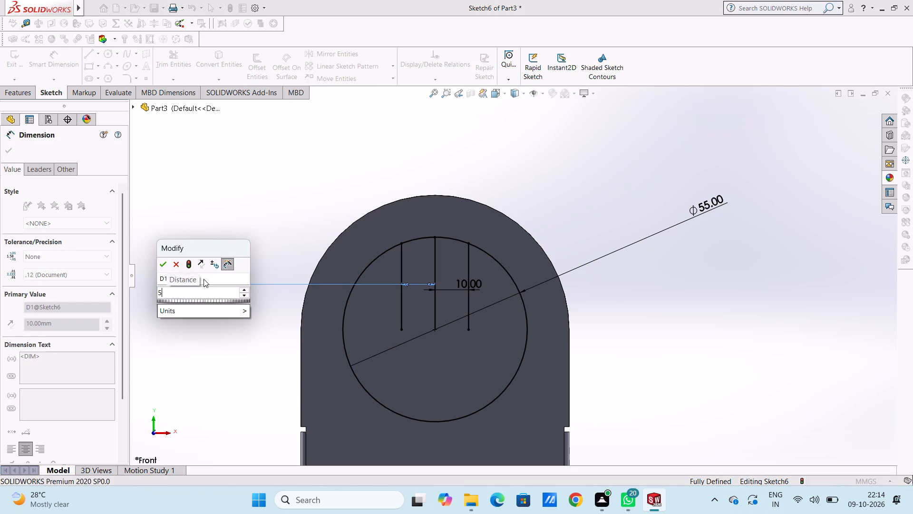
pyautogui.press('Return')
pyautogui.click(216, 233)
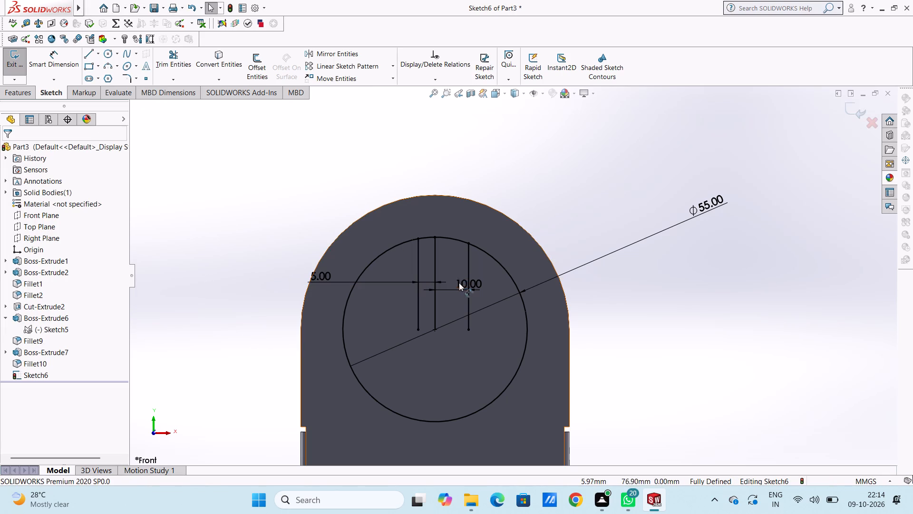
# Move the right offset line's dimension clear of the upright and set it to 6 mm.
pyautogui.moveTo(472, 287); pyautogui.dragTo(822, 281)
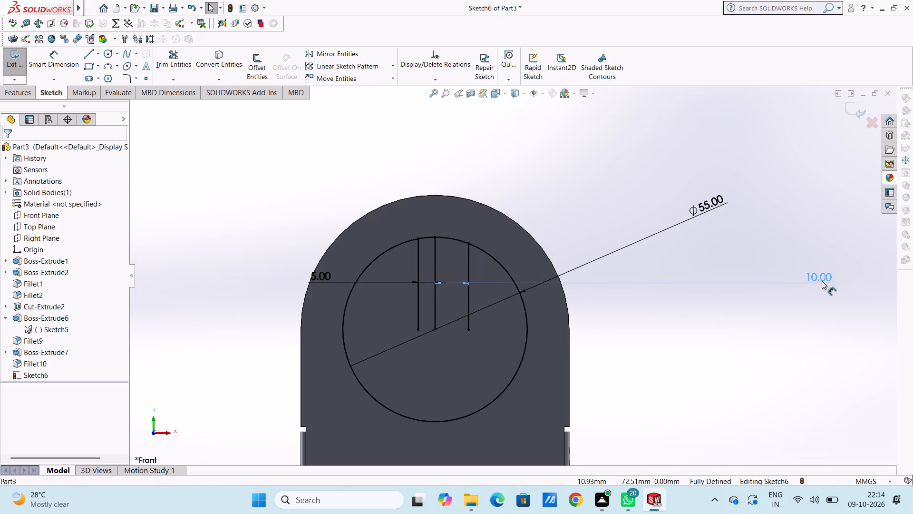
pyautogui.moveTo(822, 281); pyautogui.dragTo(822, 282)
pyautogui.click(754, 339)
pyautogui.doubleClick(808, 277)
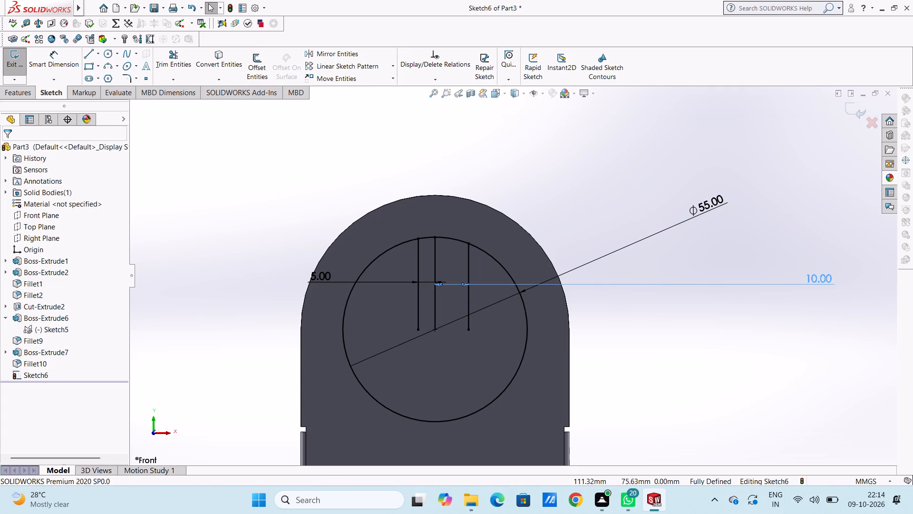
pyautogui.press('6')
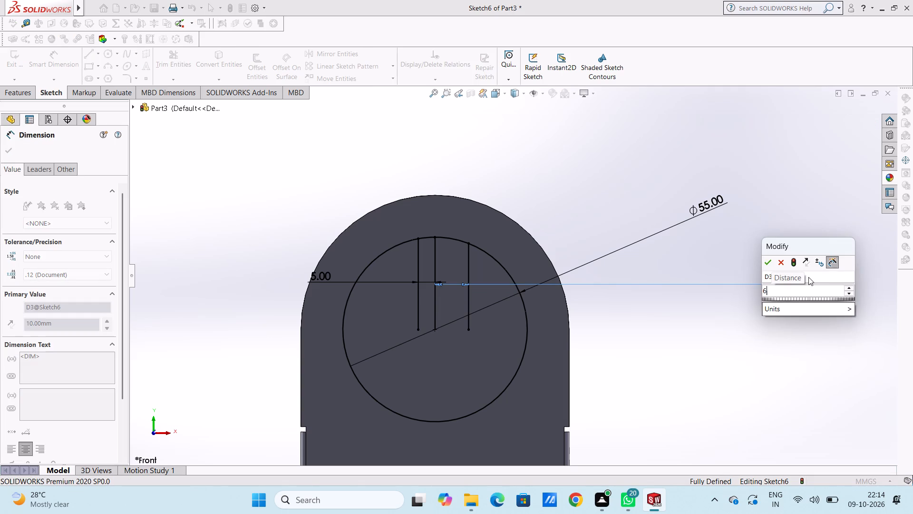
pyautogui.press('Return')
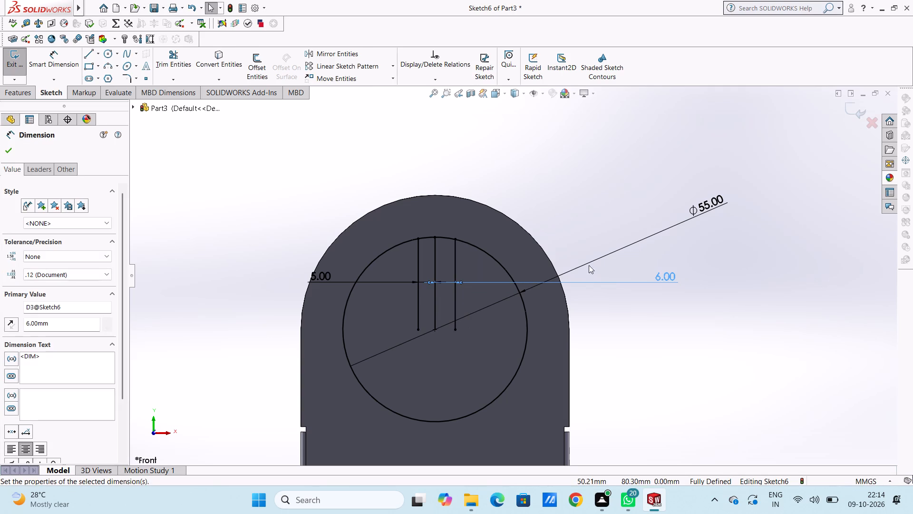
pyautogui.click(552, 194)
# Move the left offset line's dimension clear of the upright and set it to 6 mm.
pyautogui.moveTo(322, 274); pyautogui.dragTo(218, 284)
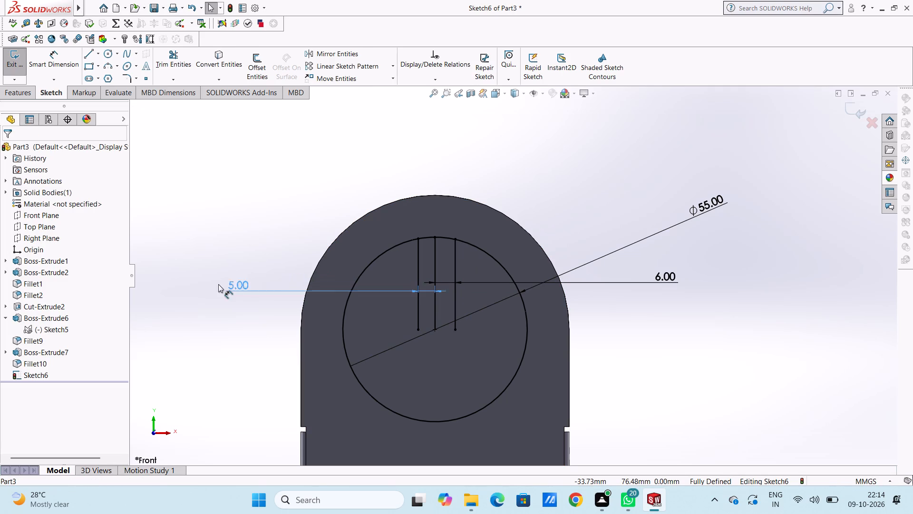
pyautogui.moveTo(218, 284); pyautogui.dragTo(211, 284)
pyautogui.click(223, 227)
pyautogui.doubleClick(215, 286)
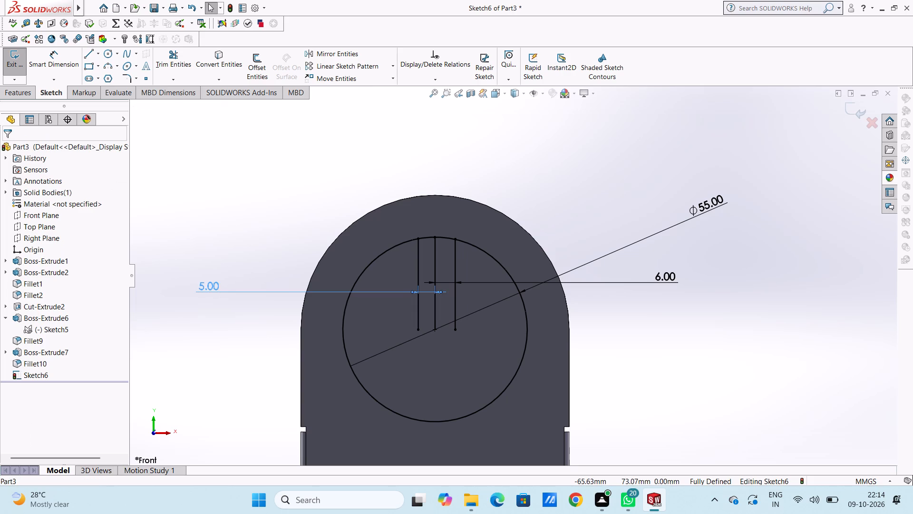
pyautogui.press('6')
pyautogui.press('Return')
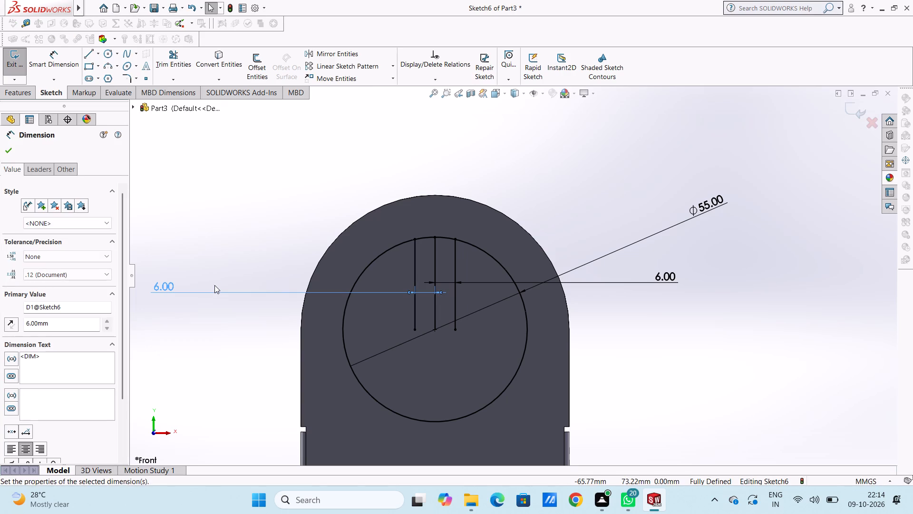
pyautogui.click(228, 221)
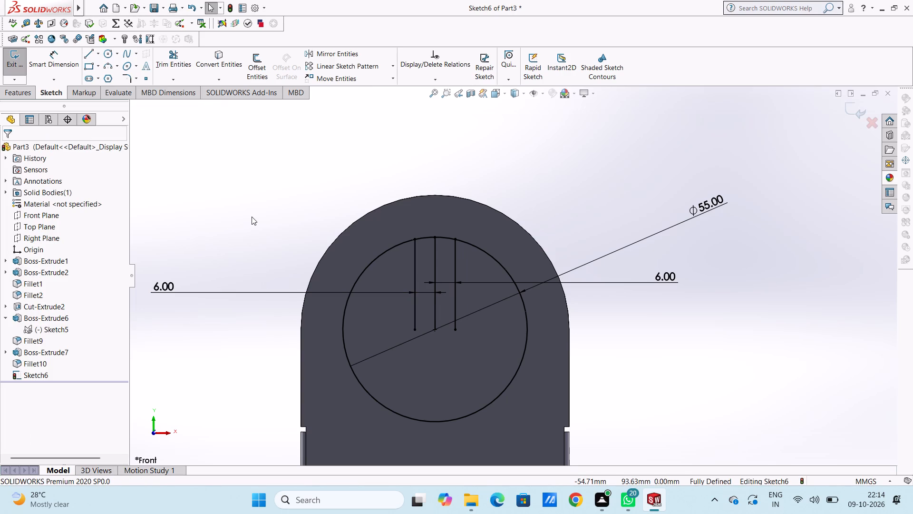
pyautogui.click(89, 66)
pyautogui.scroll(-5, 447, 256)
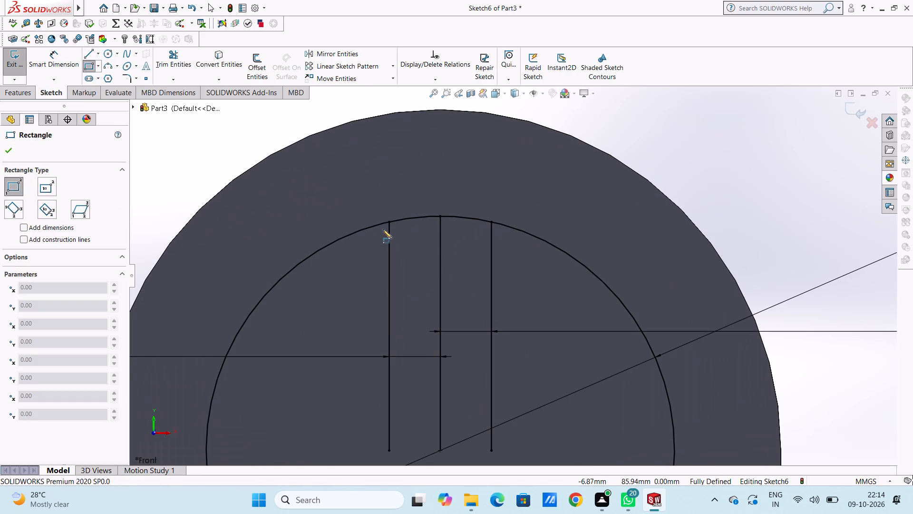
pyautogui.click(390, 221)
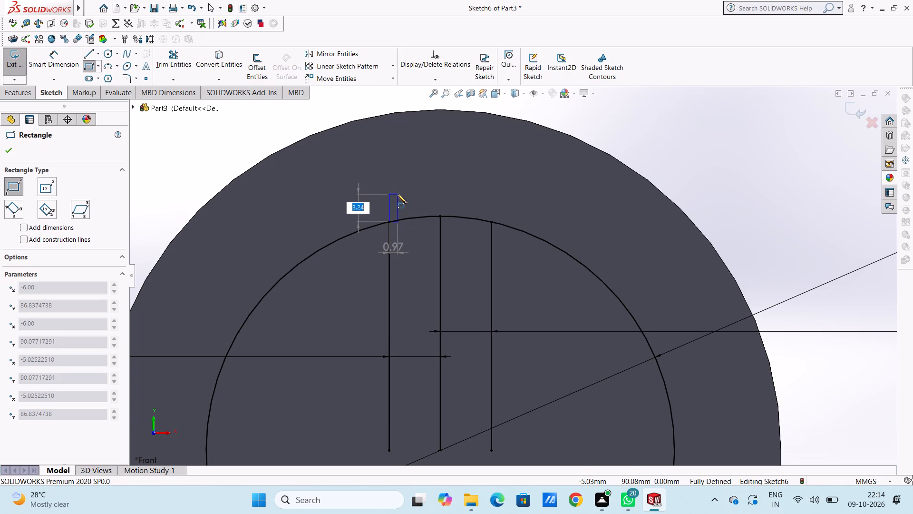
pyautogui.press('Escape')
# Sketch a closed rectangular line profile at the left offset line's top, 1 mm wide, reaching 1.5 mm below its endpoint and extending above the circle.
pyautogui.scroll(-3, 460, 252)
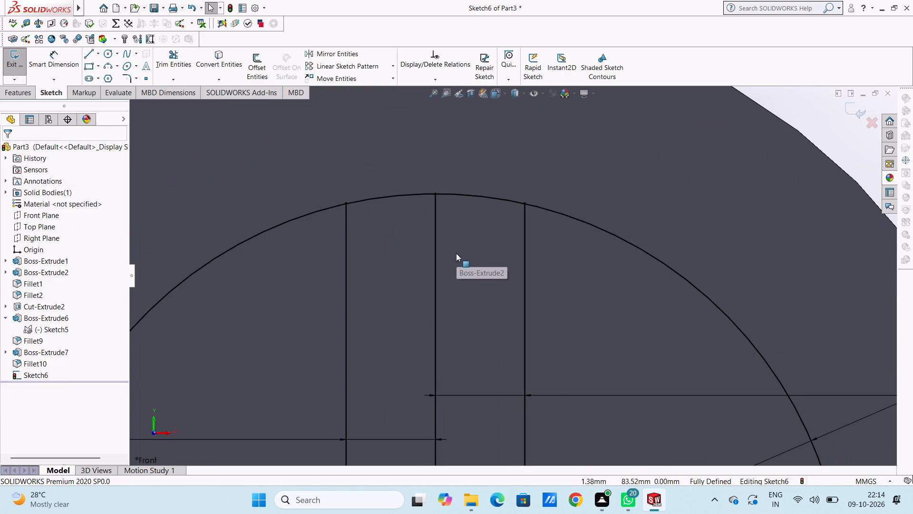
pyautogui.click(89, 53)
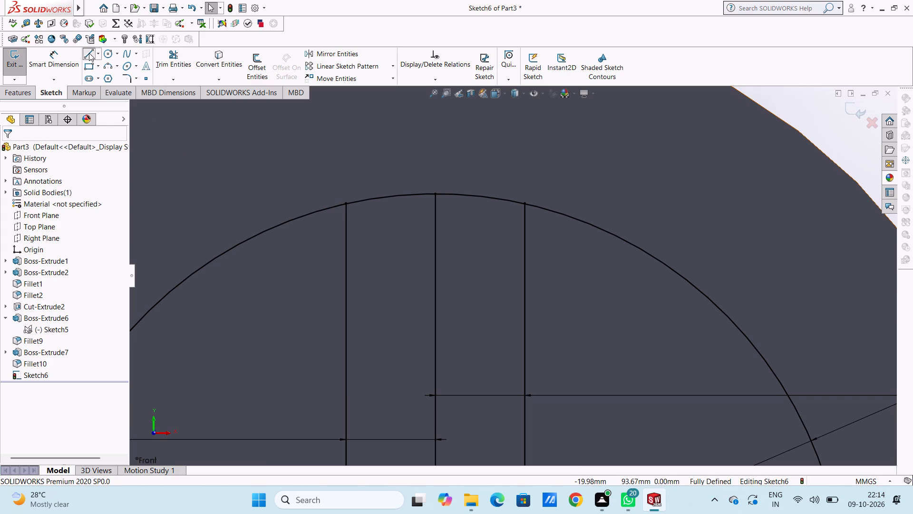
pyautogui.click(345, 204)
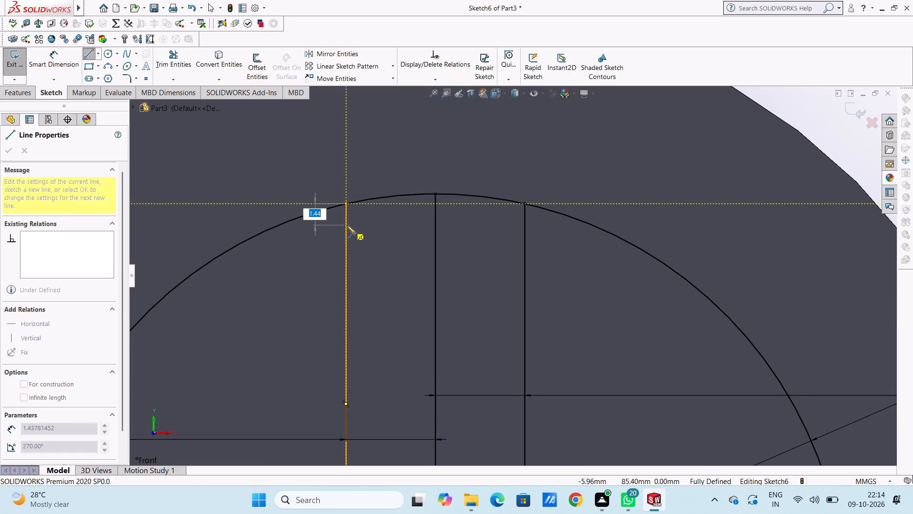
pyautogui.write('1.5')
pyautogui.press('Return')
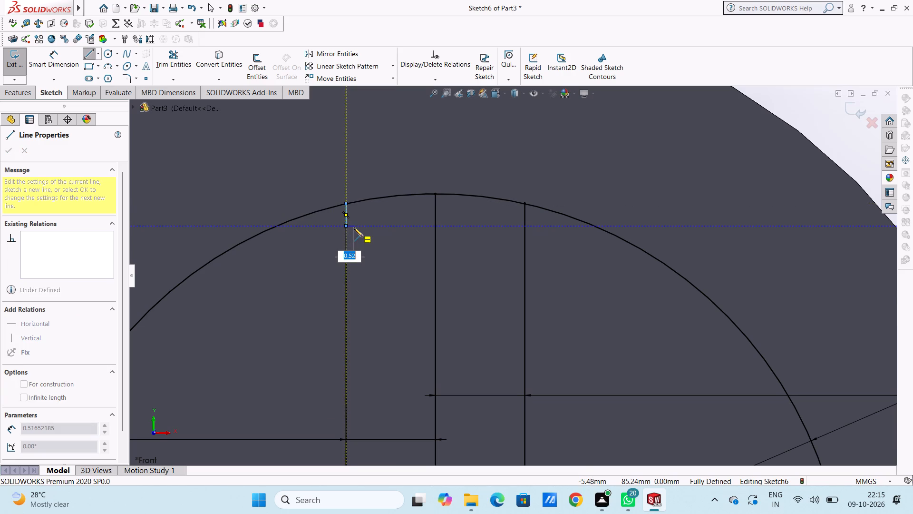
pyautogui.press('1')
pyautogui.press('Return')
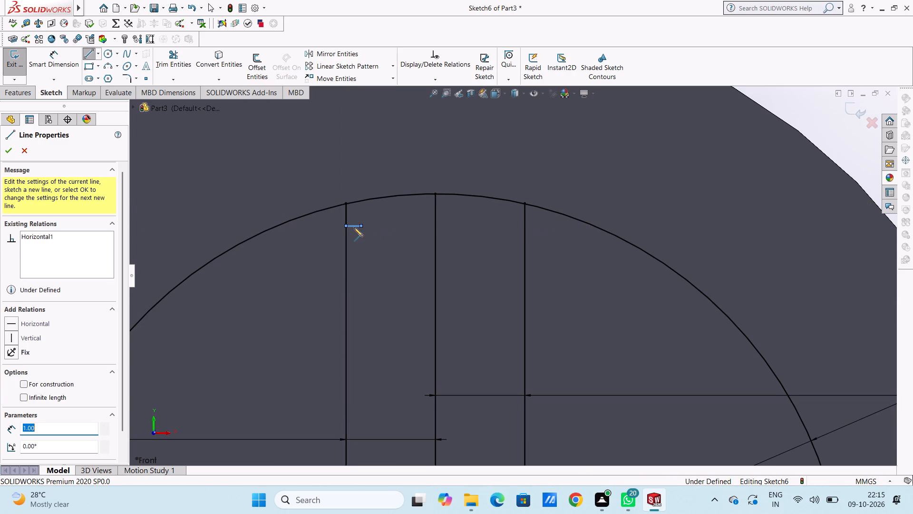
pyautogui.click(361, 196)
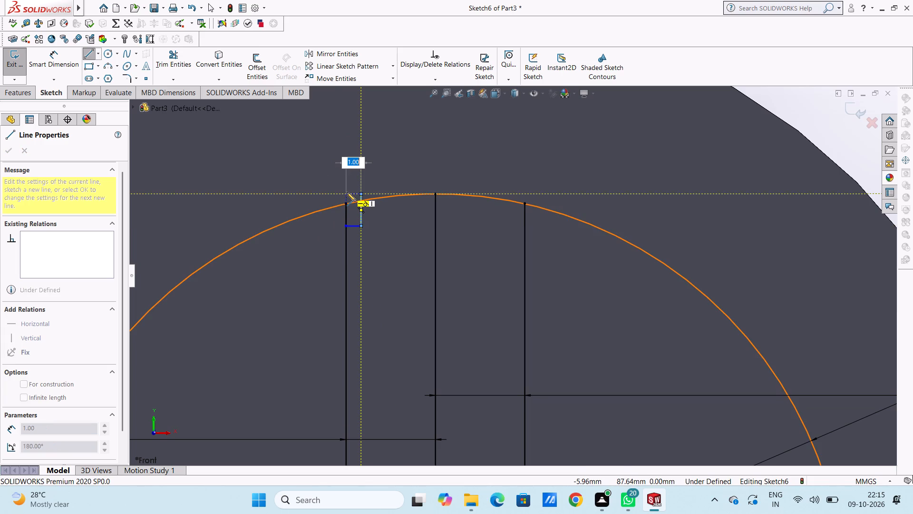
pyautogui.click(346, 194)
pyautogui.click(346, 202)
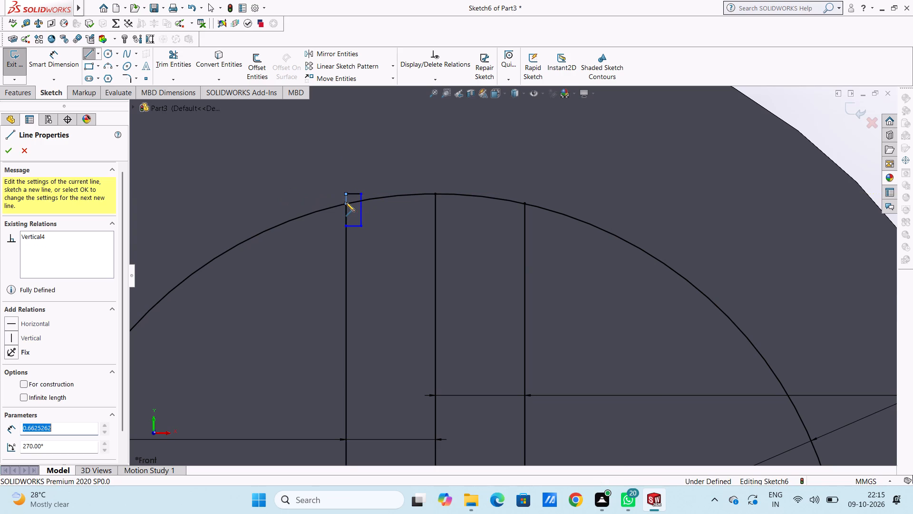
# Sketch a matching line profile at the right offset line's top, 1 mm wide inward and about 2.16 mm tall, level with the left one.
pyautogui.click(524, 203)
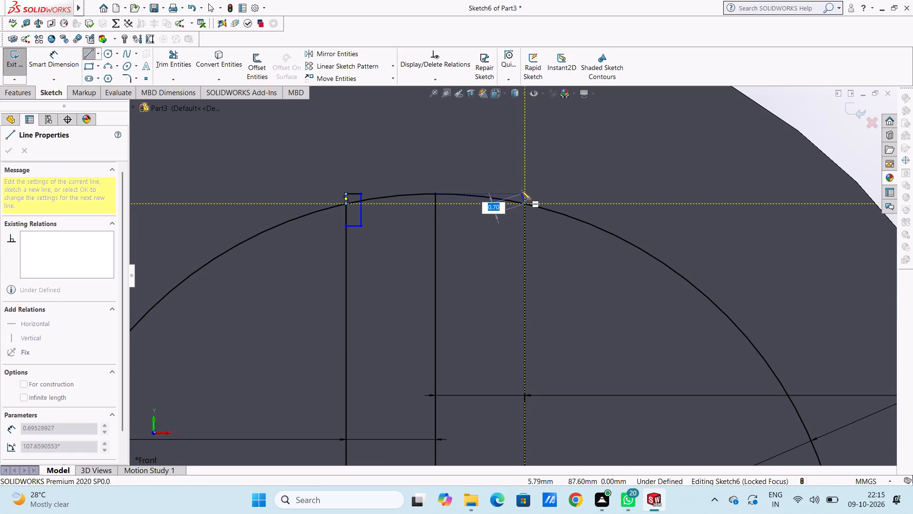
pyautogui.click(524, 193)
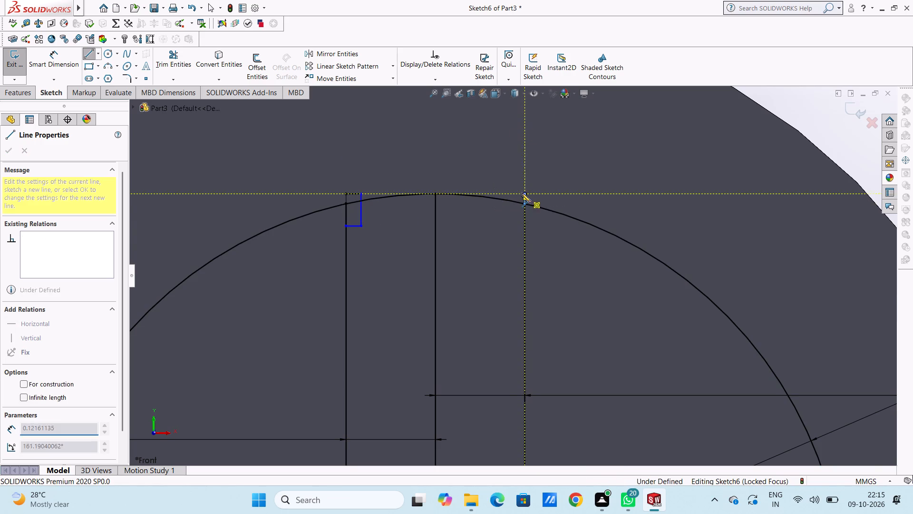
pyautogui.press('1')
pyautogui.press('Return')
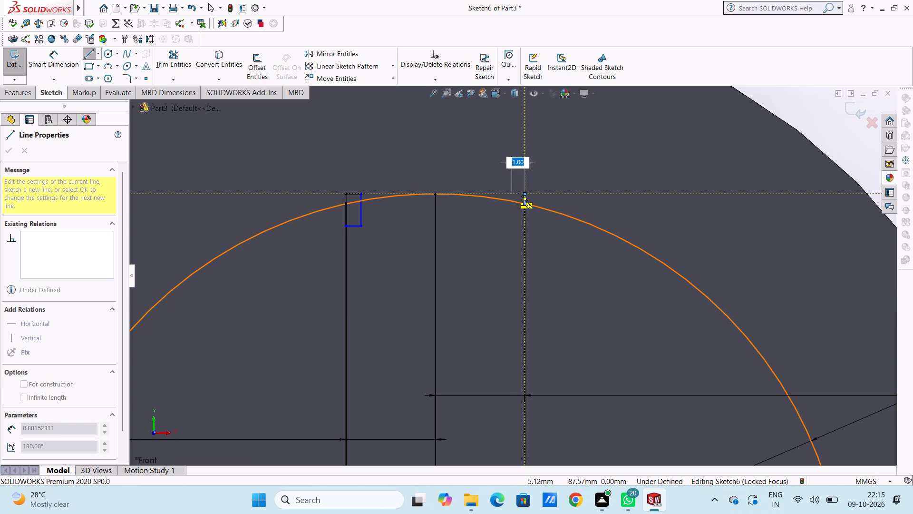
pyautogui.click(510, 226)
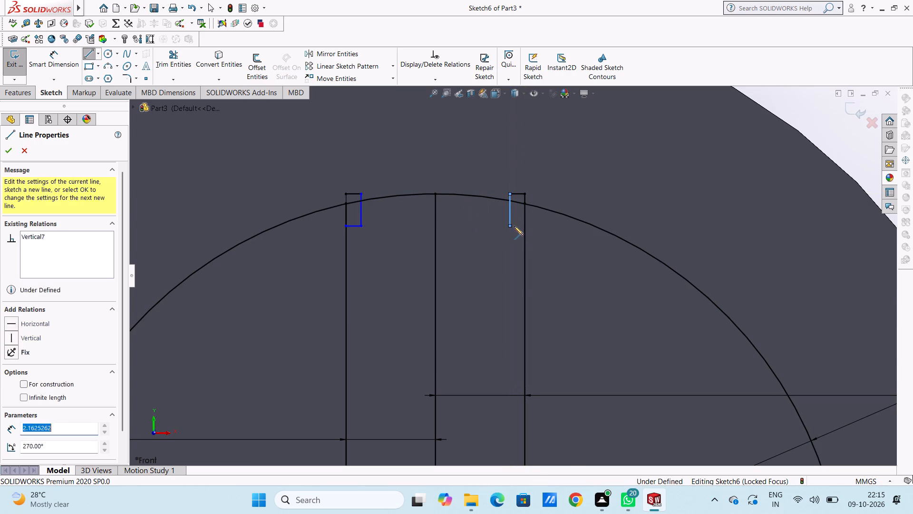
pyautogui.click(526, 226)
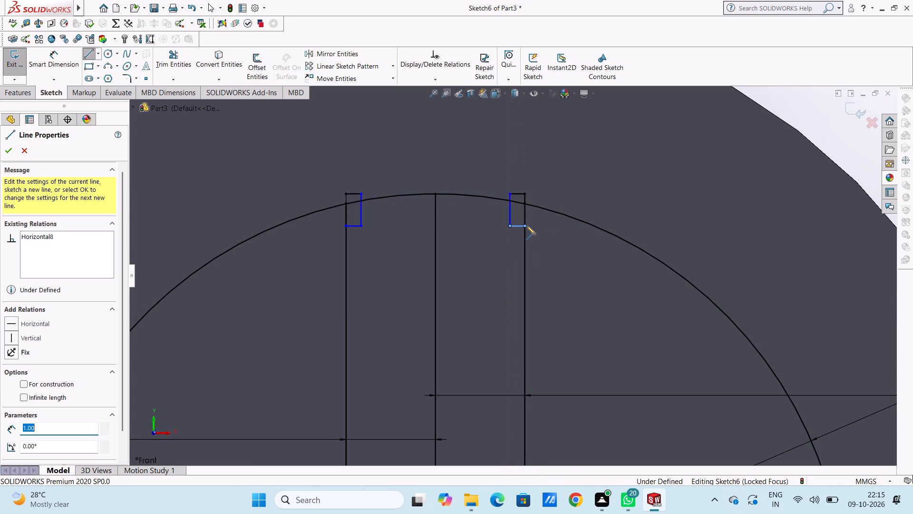
pyautogui.press('Escape')
pyautogui.press('Escape')
pyautogui.press('Escape')
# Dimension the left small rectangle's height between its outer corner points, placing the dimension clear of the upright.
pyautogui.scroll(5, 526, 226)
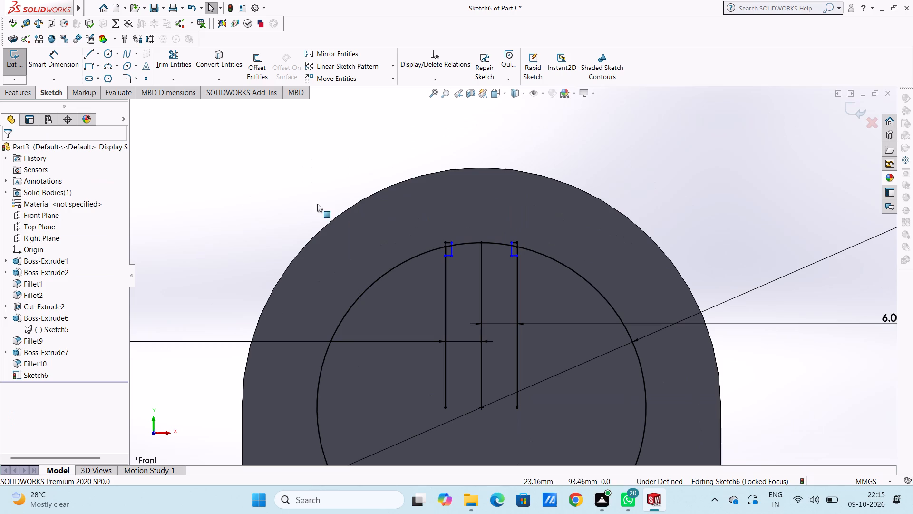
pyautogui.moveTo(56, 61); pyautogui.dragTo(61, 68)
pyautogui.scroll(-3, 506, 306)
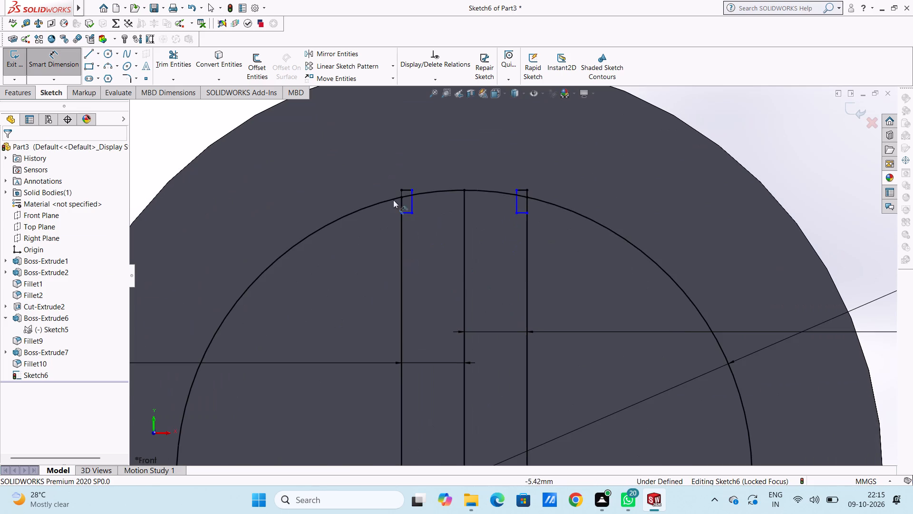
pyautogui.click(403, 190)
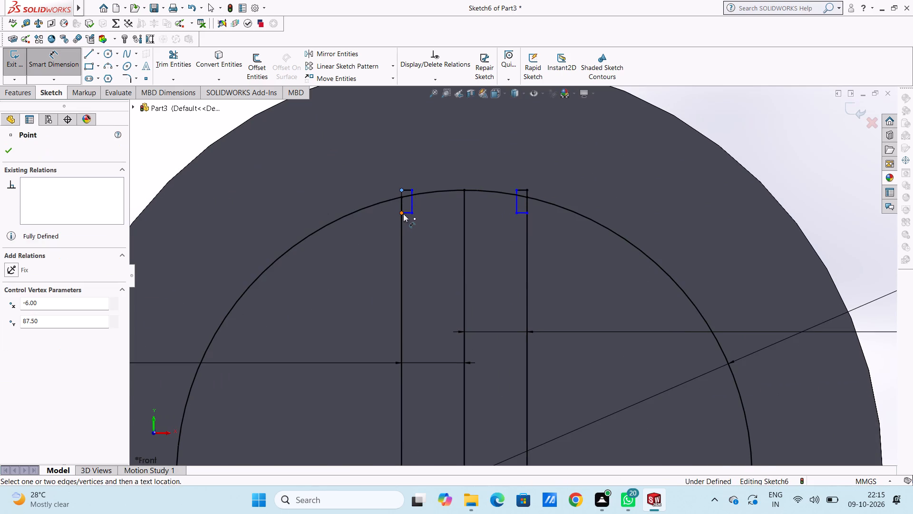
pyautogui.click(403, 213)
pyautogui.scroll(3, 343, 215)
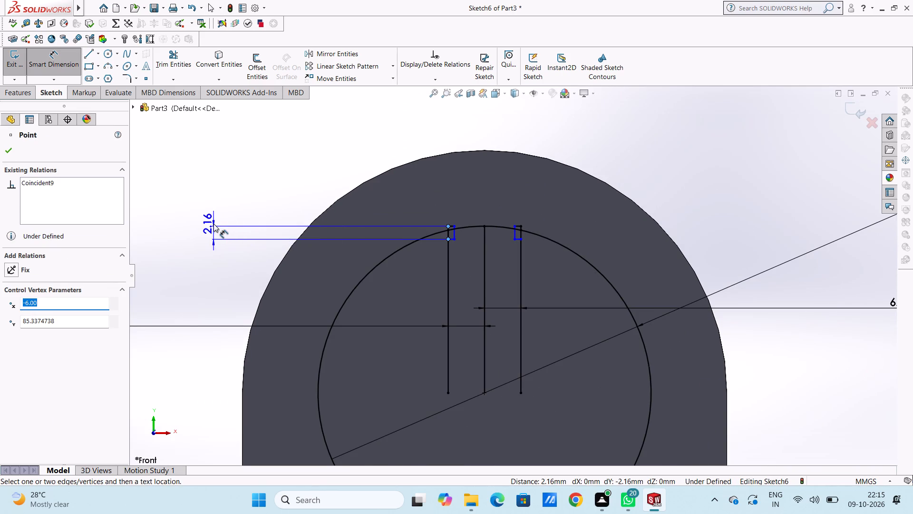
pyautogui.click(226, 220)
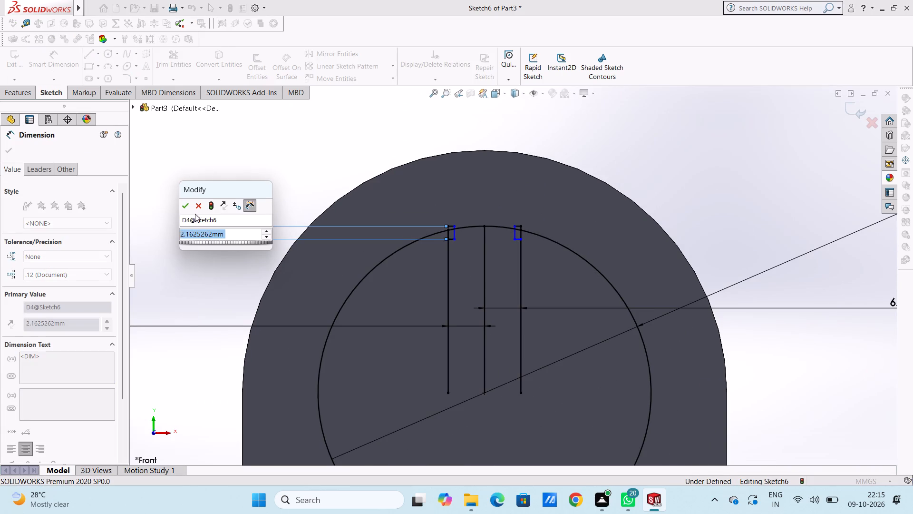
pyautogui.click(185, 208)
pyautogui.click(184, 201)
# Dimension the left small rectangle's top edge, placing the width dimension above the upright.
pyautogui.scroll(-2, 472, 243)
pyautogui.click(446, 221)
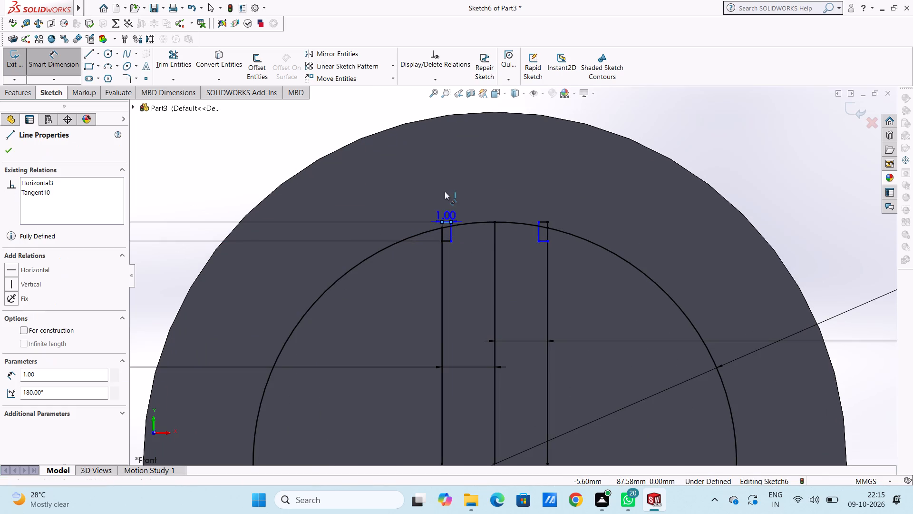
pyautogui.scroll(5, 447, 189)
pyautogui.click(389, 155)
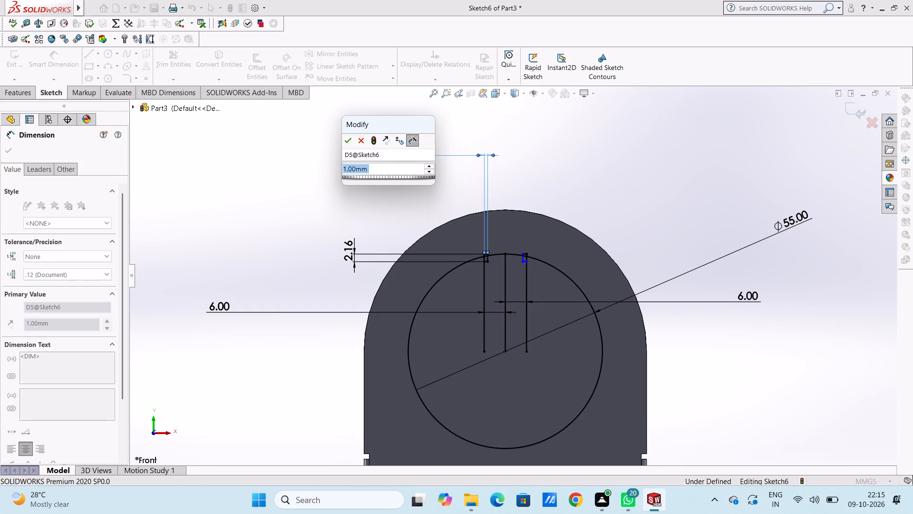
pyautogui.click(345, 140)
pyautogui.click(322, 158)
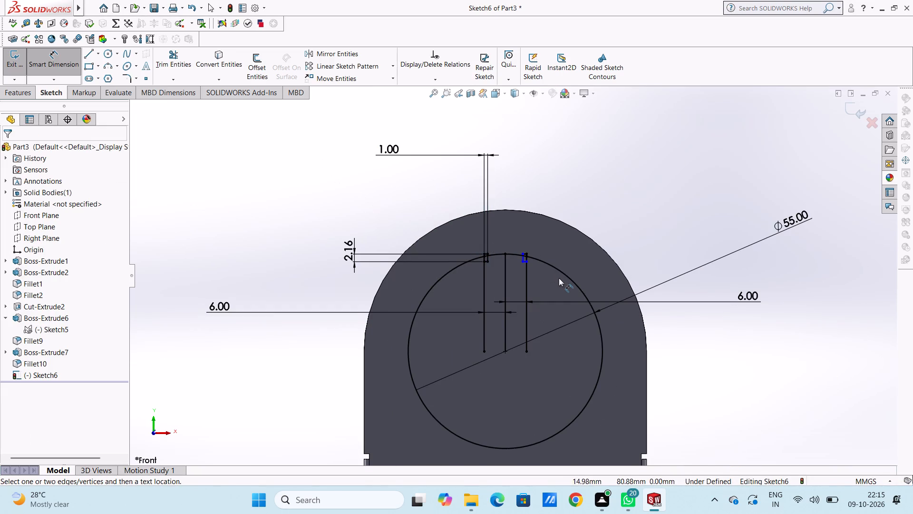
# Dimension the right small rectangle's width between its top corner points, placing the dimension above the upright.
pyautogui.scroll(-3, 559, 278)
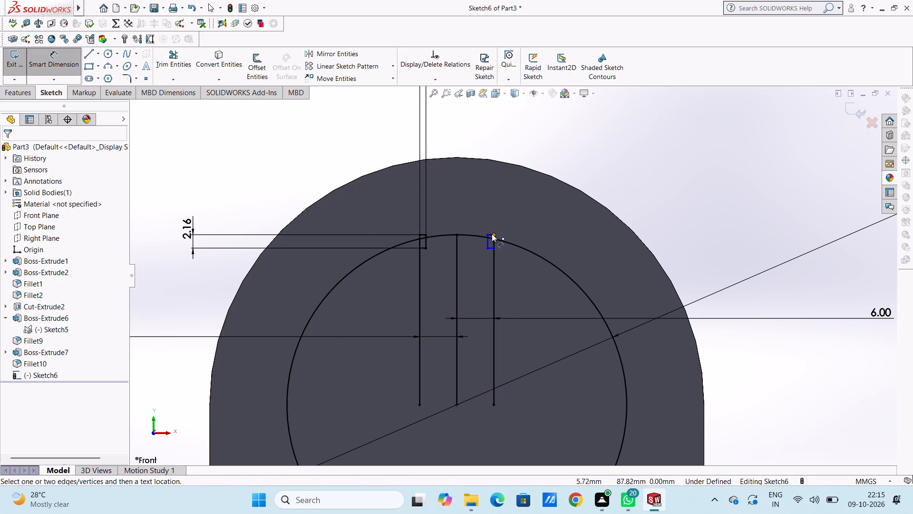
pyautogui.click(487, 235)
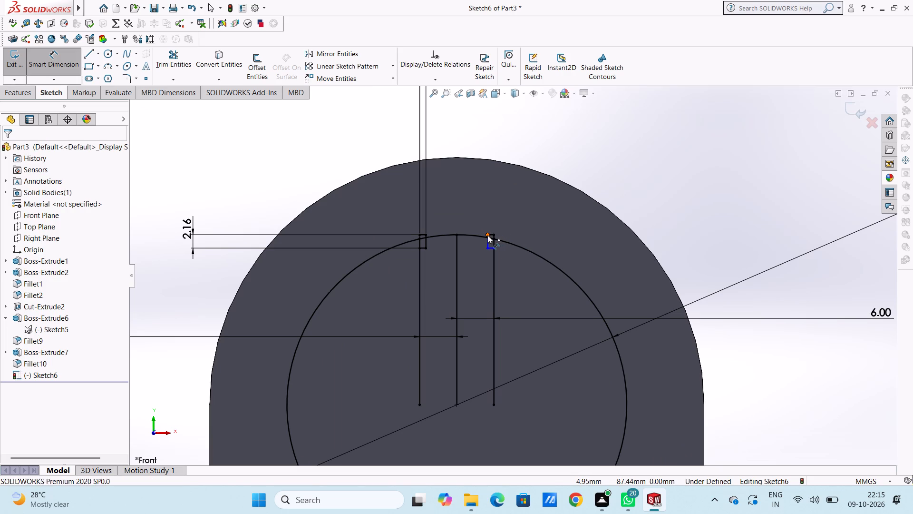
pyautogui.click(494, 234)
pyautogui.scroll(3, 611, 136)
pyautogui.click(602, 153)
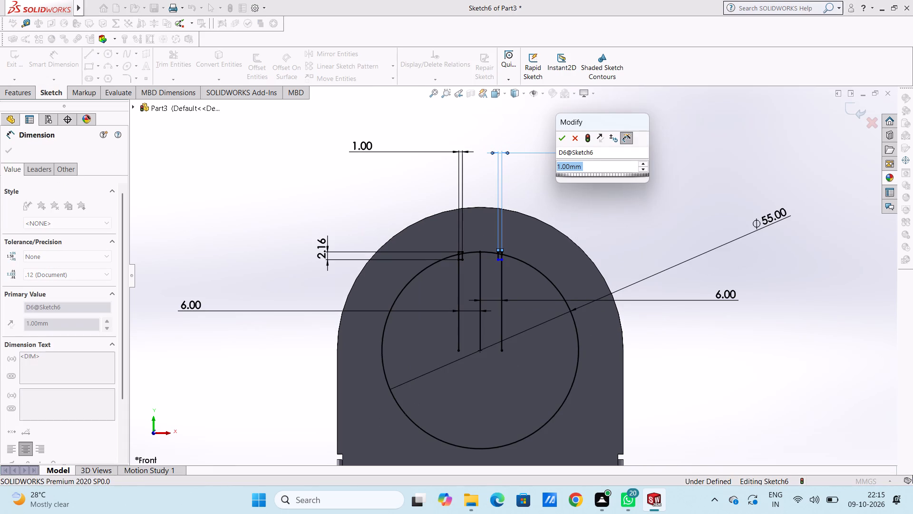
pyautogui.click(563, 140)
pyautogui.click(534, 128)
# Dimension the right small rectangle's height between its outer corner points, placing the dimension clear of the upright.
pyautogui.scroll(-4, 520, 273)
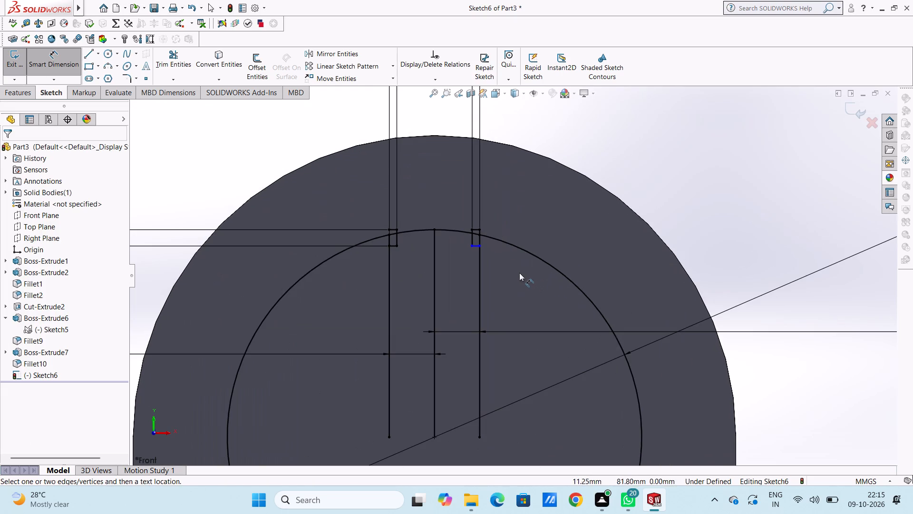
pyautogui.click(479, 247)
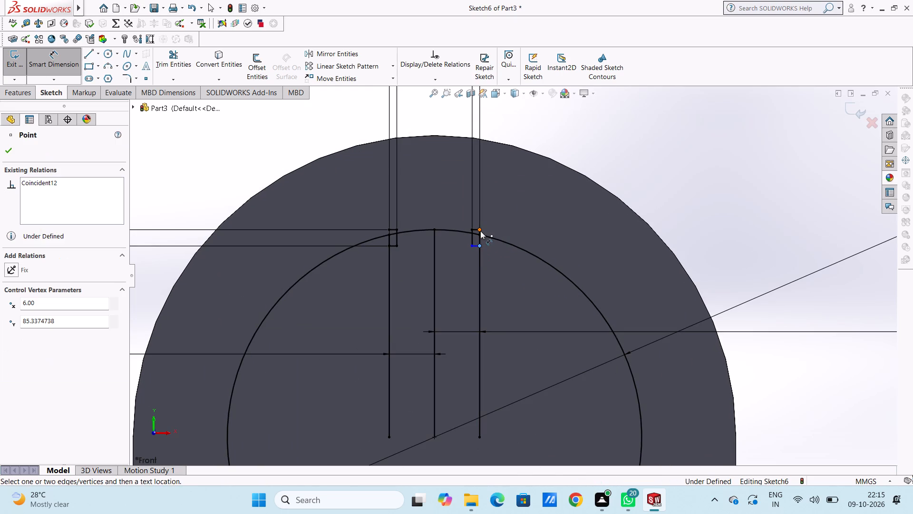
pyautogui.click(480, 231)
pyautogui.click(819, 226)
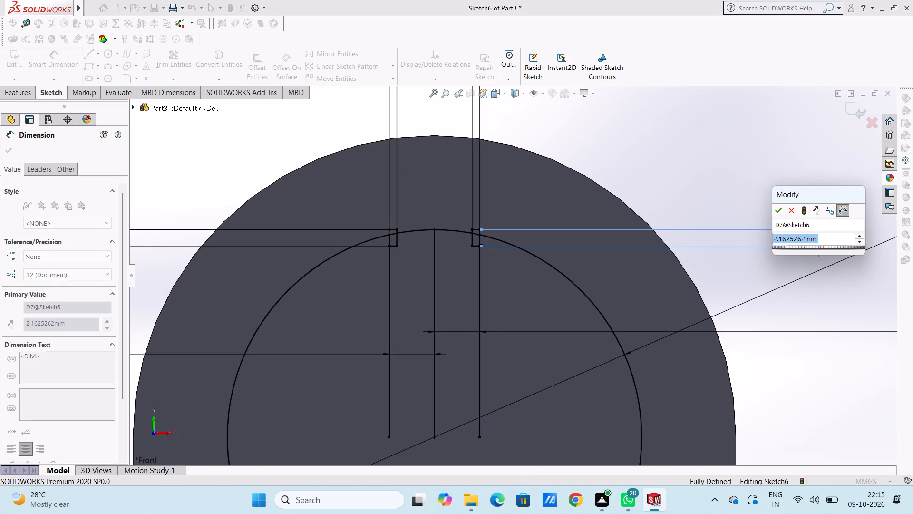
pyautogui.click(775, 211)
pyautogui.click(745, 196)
# Trim the left rectangle's lines above the circle, the left offset line below the rectangle, and the vertical centre line.
pyautogui.scroll(3, 629, 256)
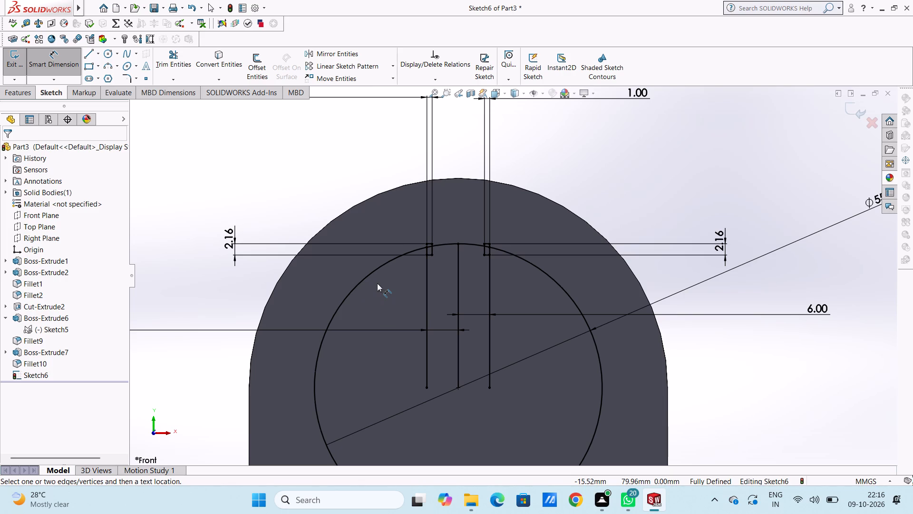
pyautogui.click(173, 61)
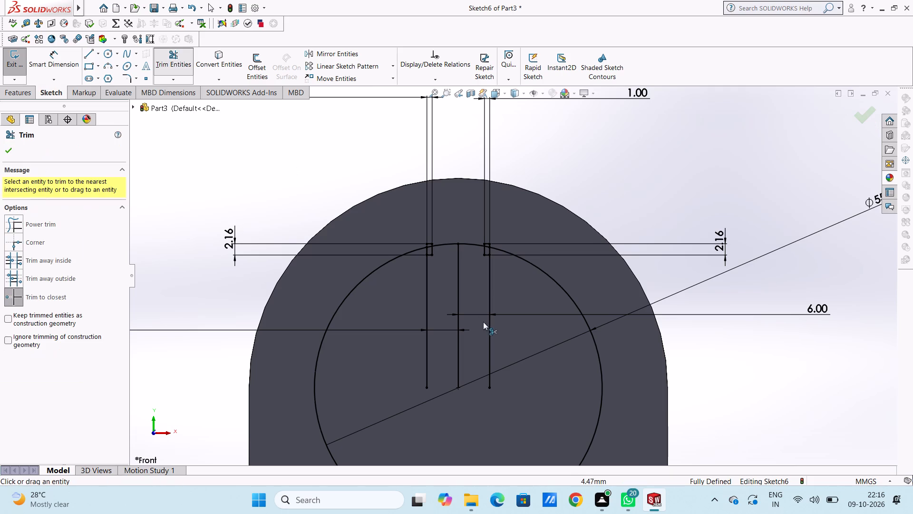
pyautogui.scroll(-5, 466, 305)
pyautogui.click(387, 139)
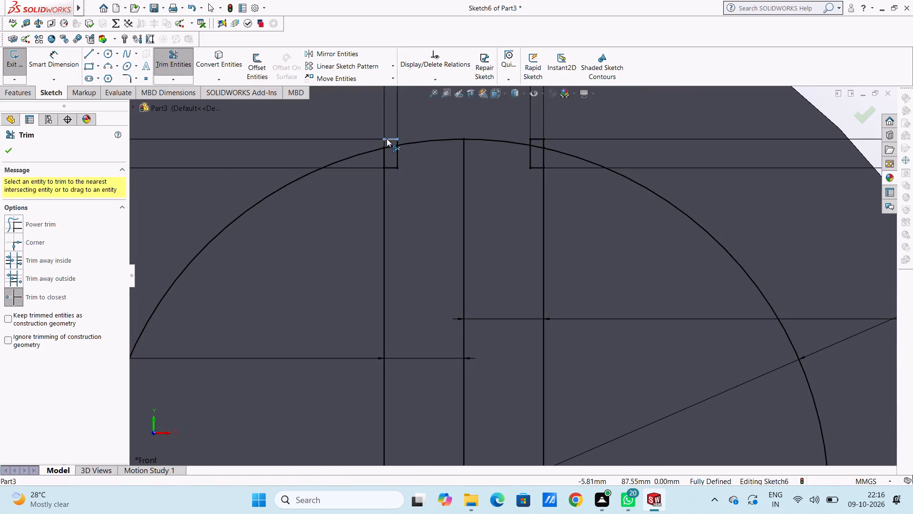
pyautogui.click(383, 142)
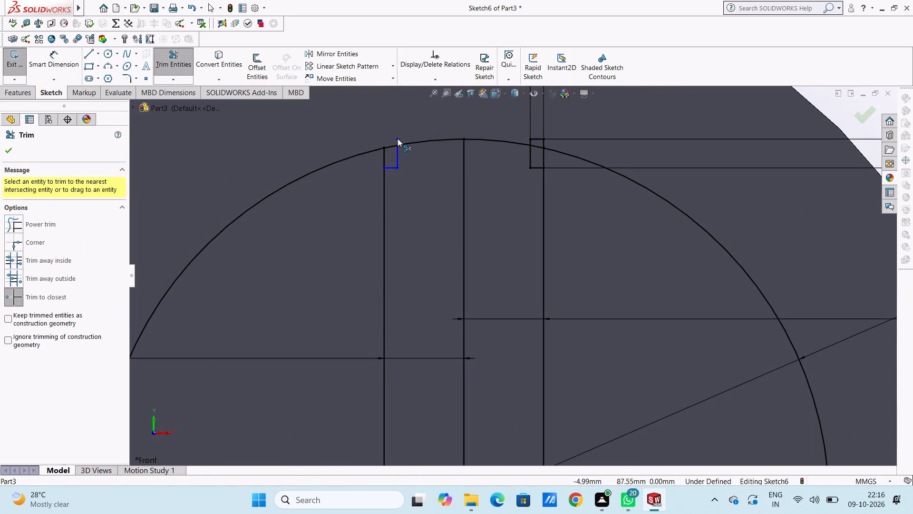
pyautogui.click(398, 138)
pyautogui.click(385, 189)
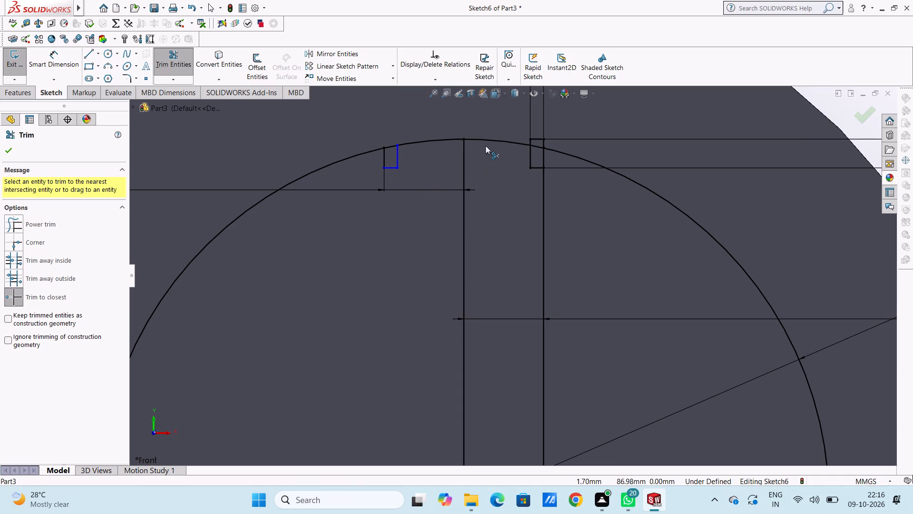
pyautogui.click(462, 157)
# Trim the right rectangle's lines above the circle and the right offset line below it, accepting removal of the associated dimensions.
pyautogui.click(533, 138)
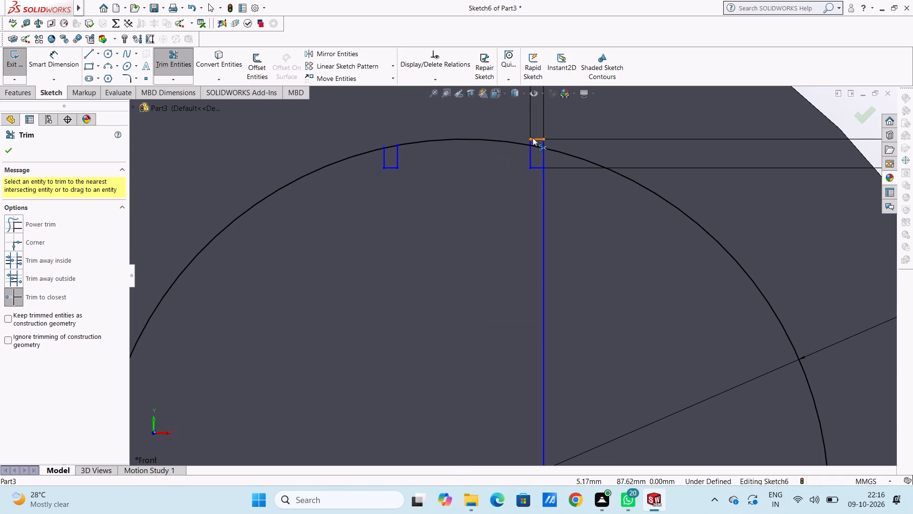
pyautogui.click(530, 139)
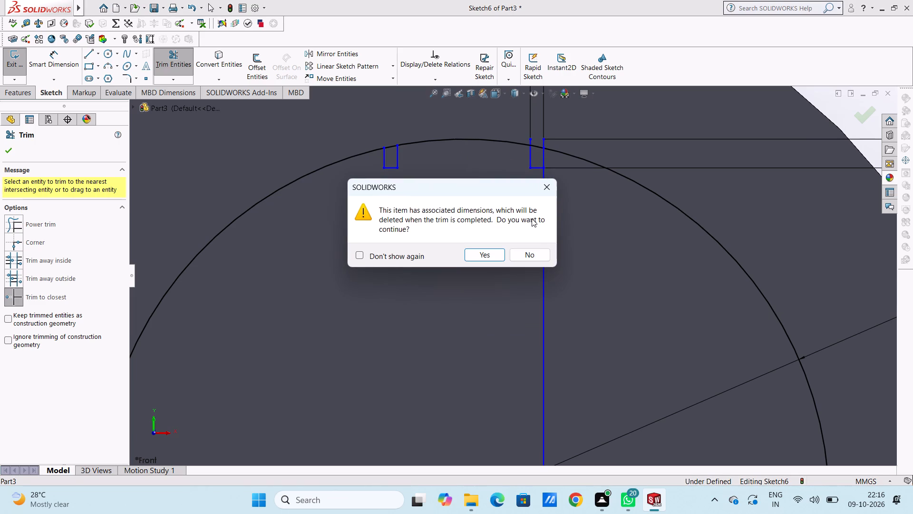
pyautogui.click(494, 257)
pyautogui.click(545, 140)
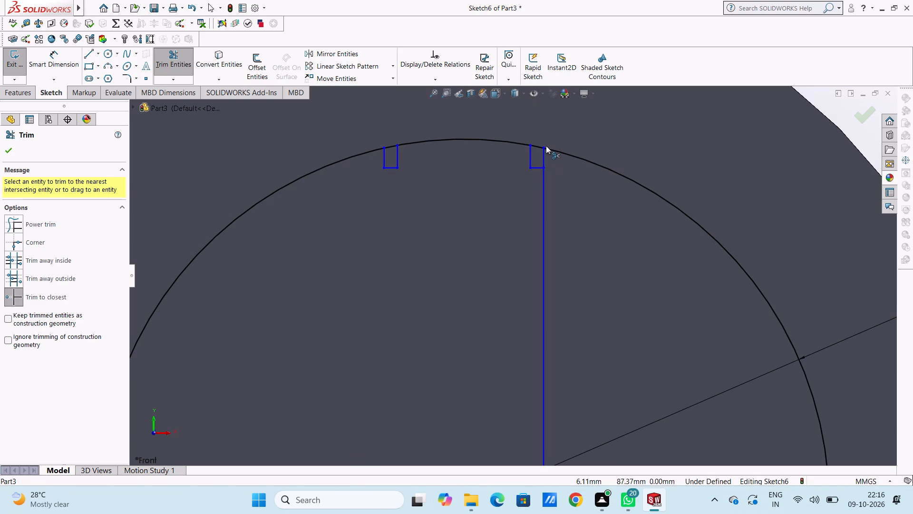
pyautogui.click(543, 178)
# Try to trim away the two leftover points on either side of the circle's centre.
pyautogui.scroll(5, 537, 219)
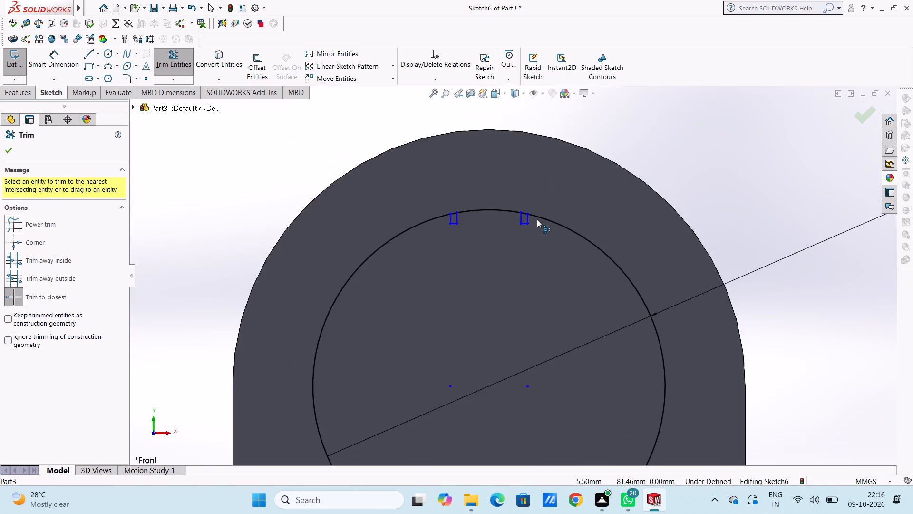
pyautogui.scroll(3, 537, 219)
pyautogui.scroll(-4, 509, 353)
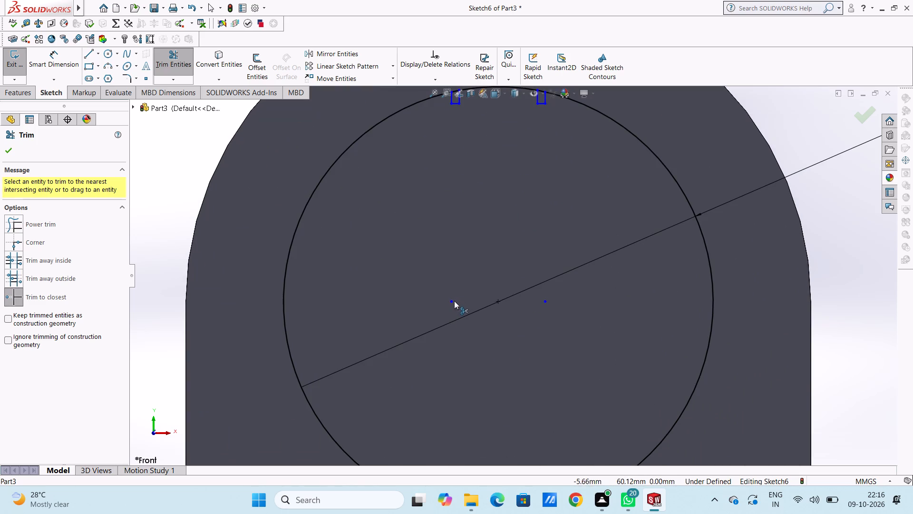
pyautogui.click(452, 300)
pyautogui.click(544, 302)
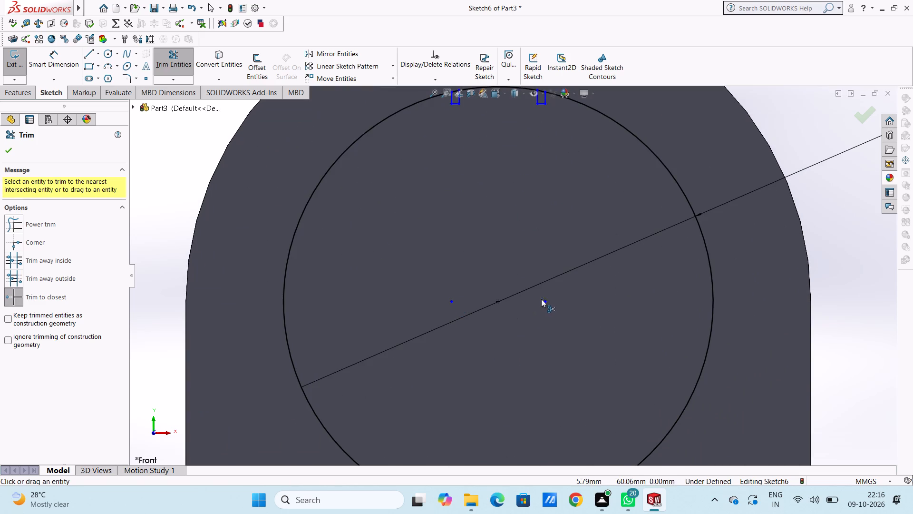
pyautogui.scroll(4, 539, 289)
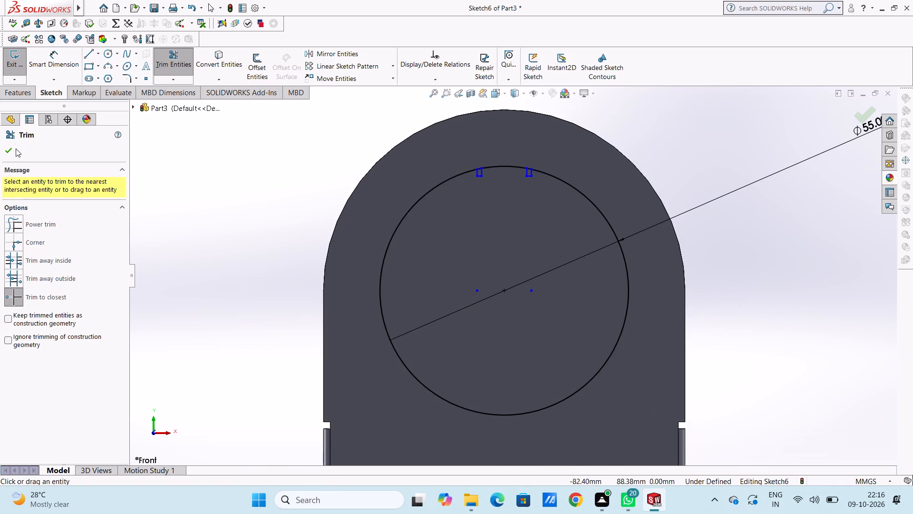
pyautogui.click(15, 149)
# Dimension the bottom edge of the left notch on the circle, placing the width dimension below it.
pyautogui.click(60, 62)
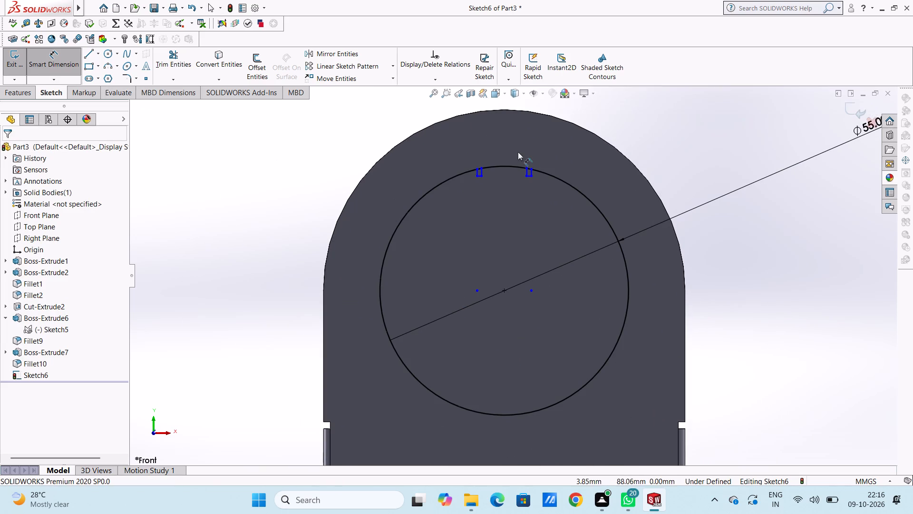
pyautogui.scroll(-5, 518, 152)
pyautogui.click(418, 255)
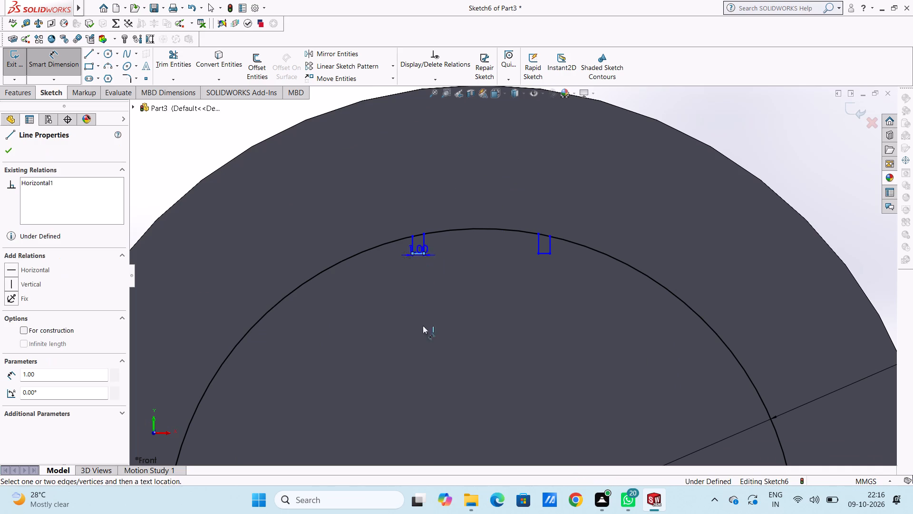
pyautogui.click(419, 367)
pyautogui.click(380, 354)
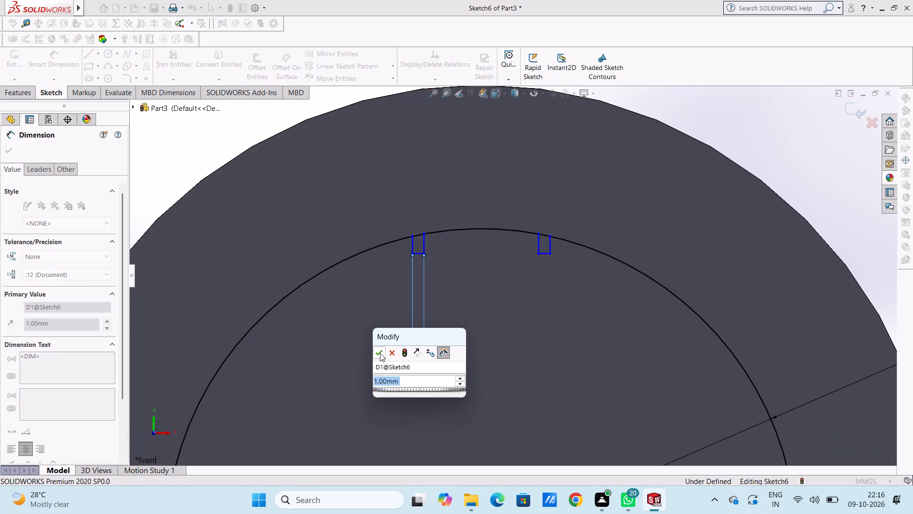
pyautogui.click(358, 355)
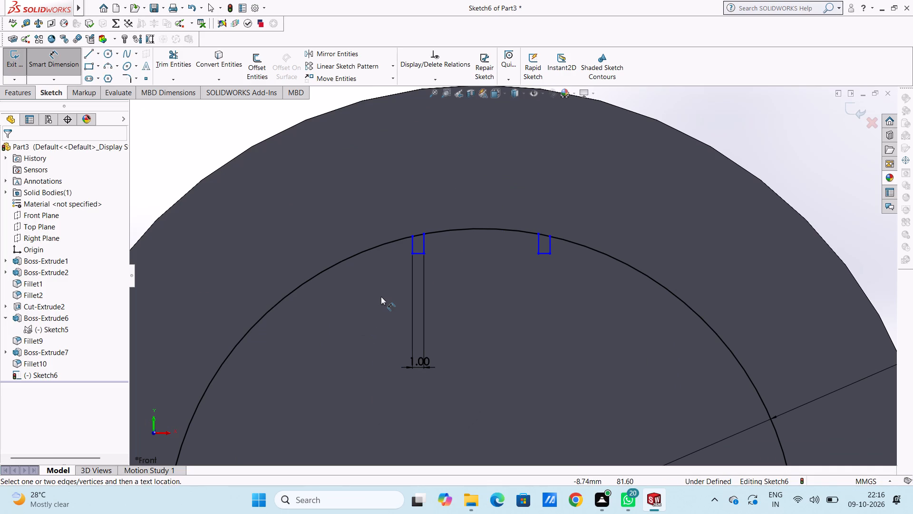
# Dimension the heights of the left notch's outer and inner vertical edges, placing both dimensions to the left of the upright.
pyautogui.click(414, 247)
pyautogui.scroll(3, 291, 240)
pyautogui.click(234, 247)
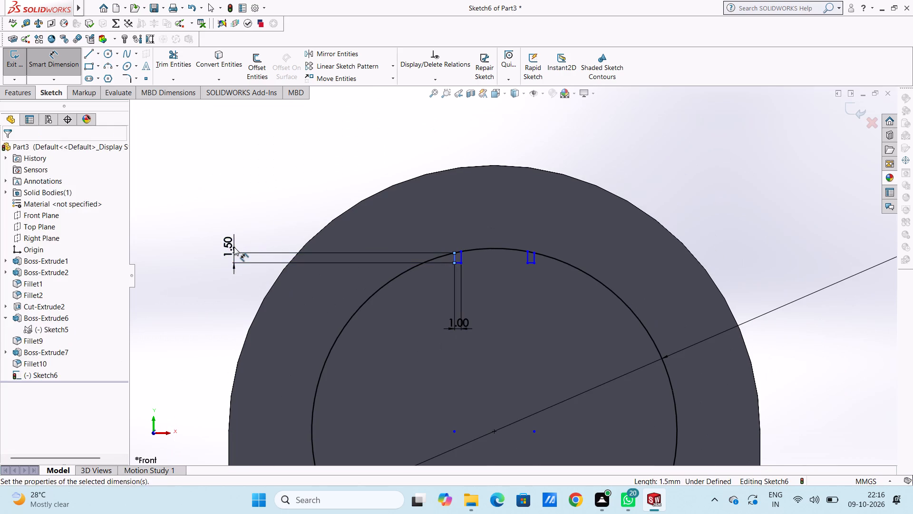
pyautogui.click(197, 238)
pyautogui.click(195, 234)
pyautogui.click(196, 215)
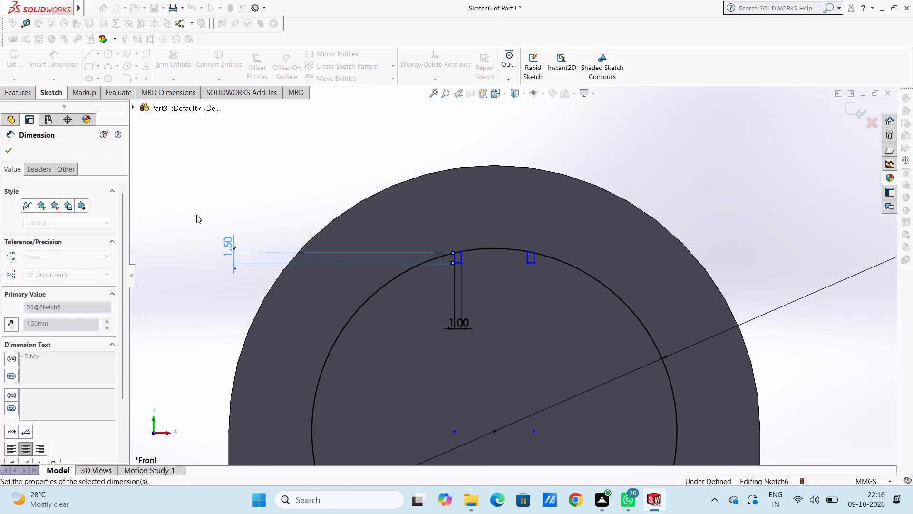
pyautogui.click(463, 254)
pyautogui.click(462, 264)
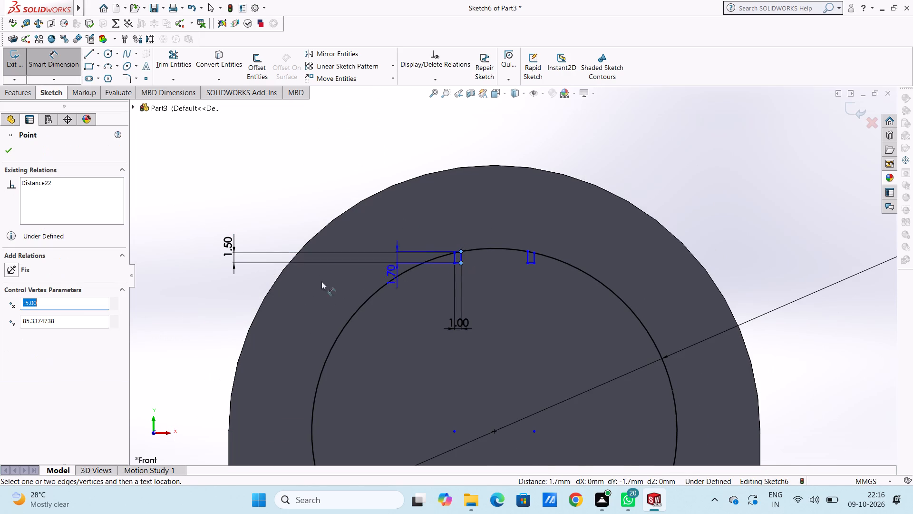
pyautogui.click(171, 311)
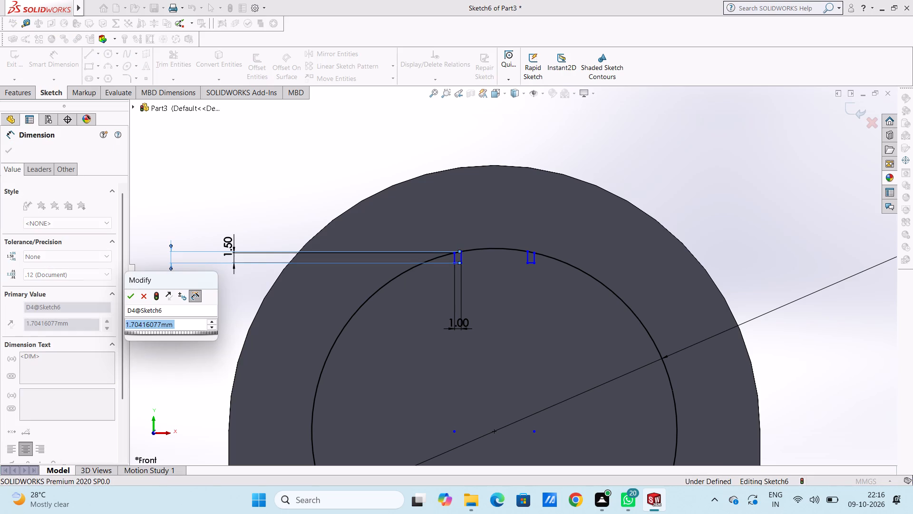
pyautogui.click(130, 293)
pyautogui.click(172, 224)
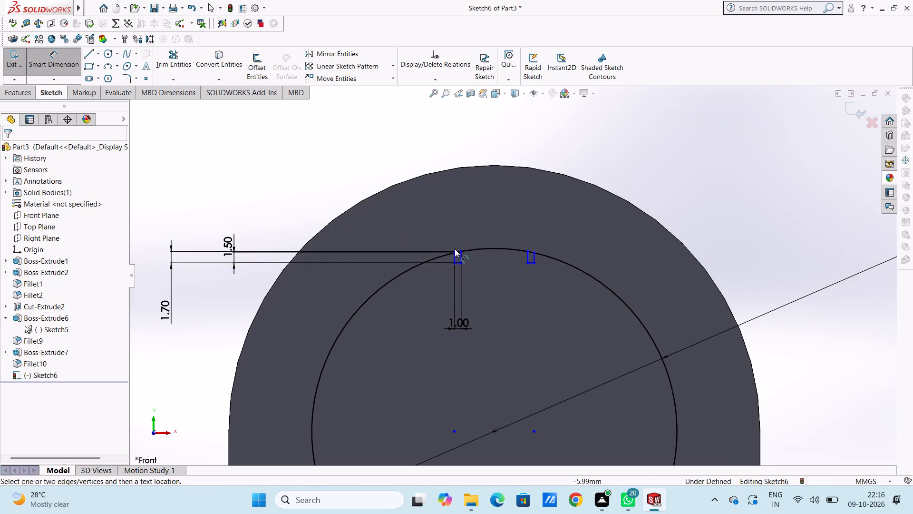
# Dimension the distance between the two upper endpoints of each notch on the circle, placing both aligned dimensions above the upright.
pyautogui.click(454, 252)
pyautogui.click(460, 251)
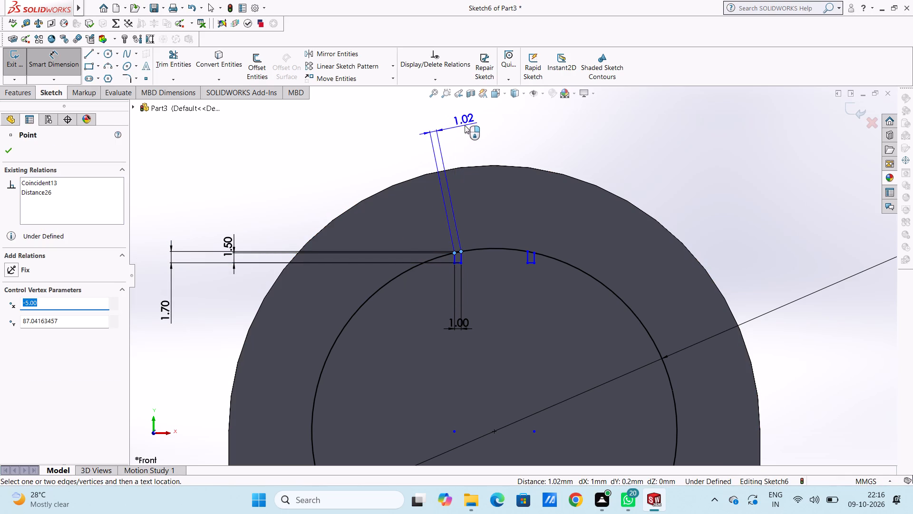
pyautogui.click(454, 127)
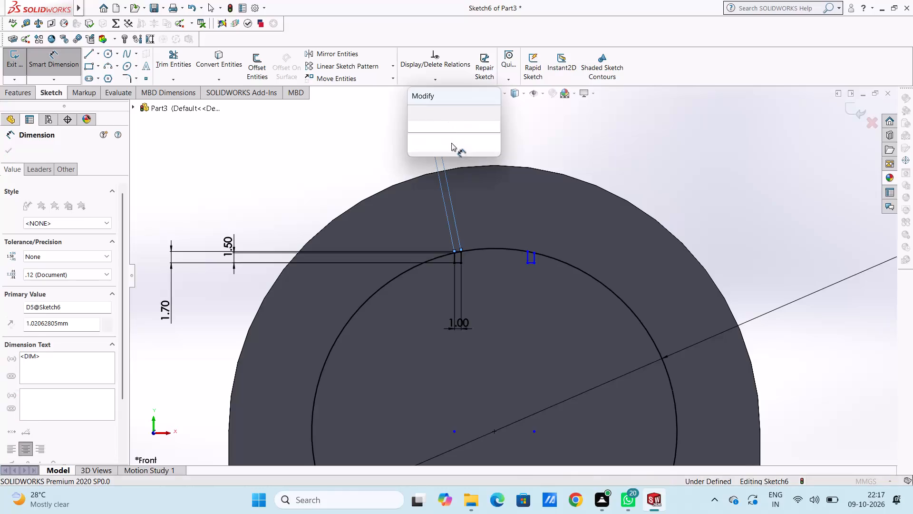
pyautogui.click(415, 113)
pyautogui.click(367, 147)
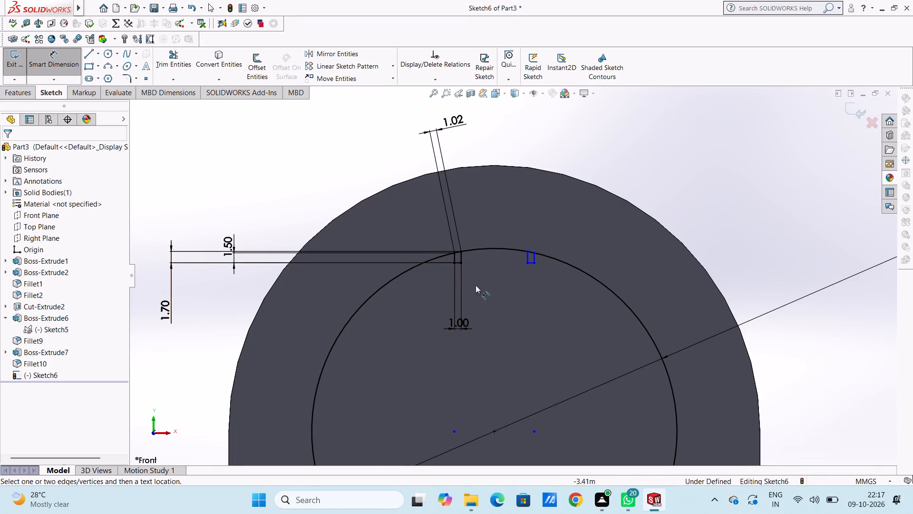
pyautogui.scroll(-4, 482, 302)
pyautogui.click(585, 189)
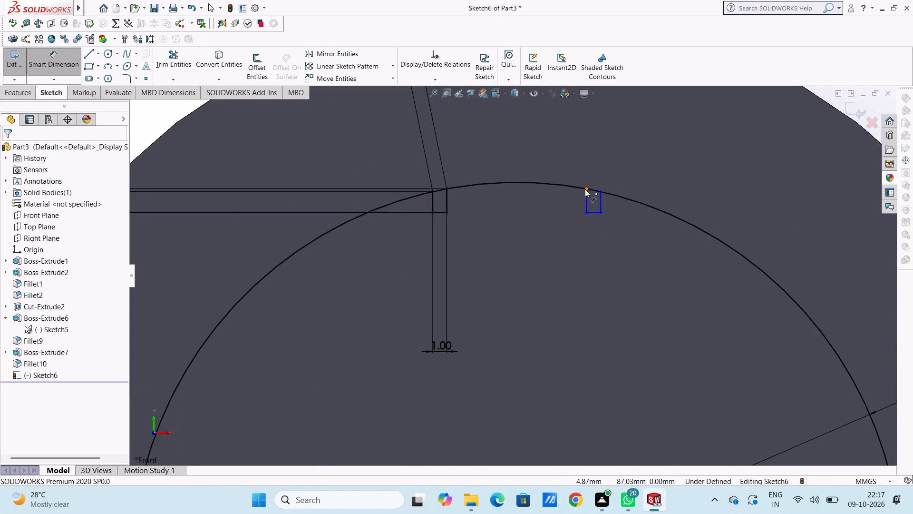
pyautogui.click(600, 189)
pyautogui.scroll(5, 603, 183)
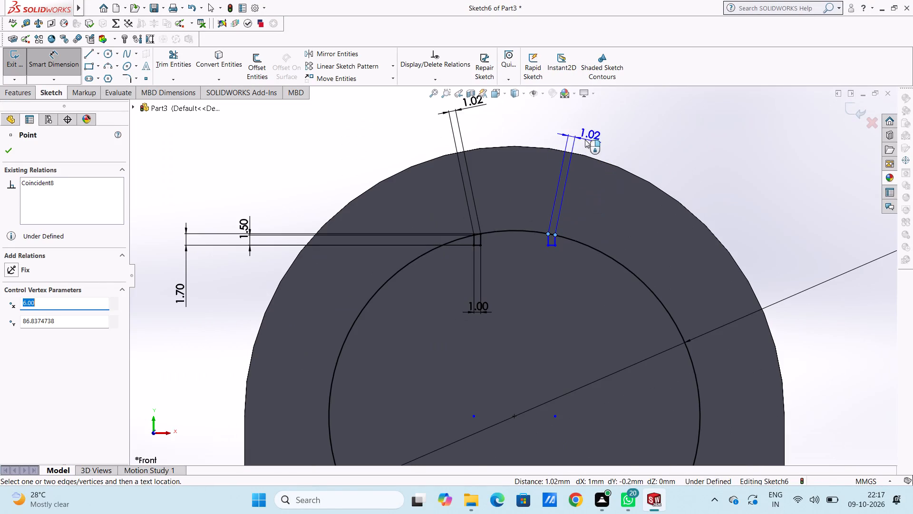
pyautogui.click(574, 119)
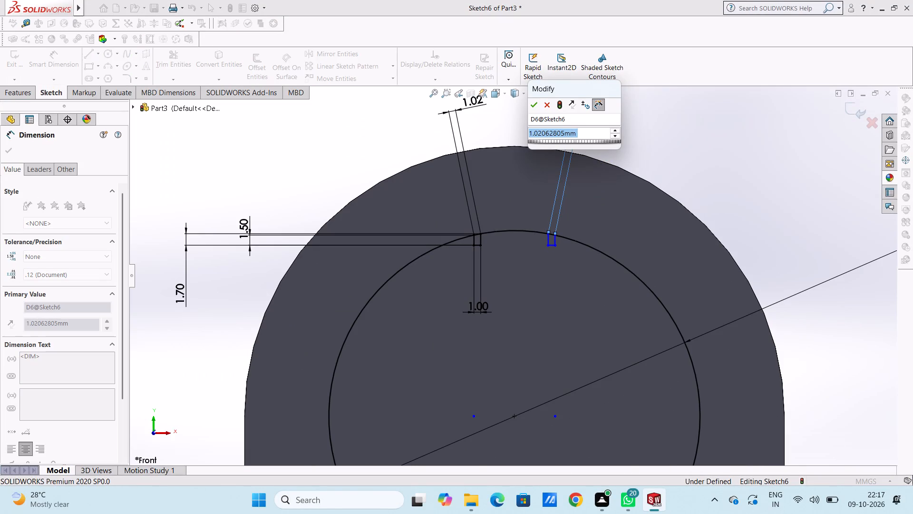
pyautogui.click(535, 106)
pyautogui.click(517, 114)
# Dimension the heights of the right notch's outer and inner vertical edges, placing both dimensions to the right of the upright.
pyautogui.scroll(-3, 561, 260)
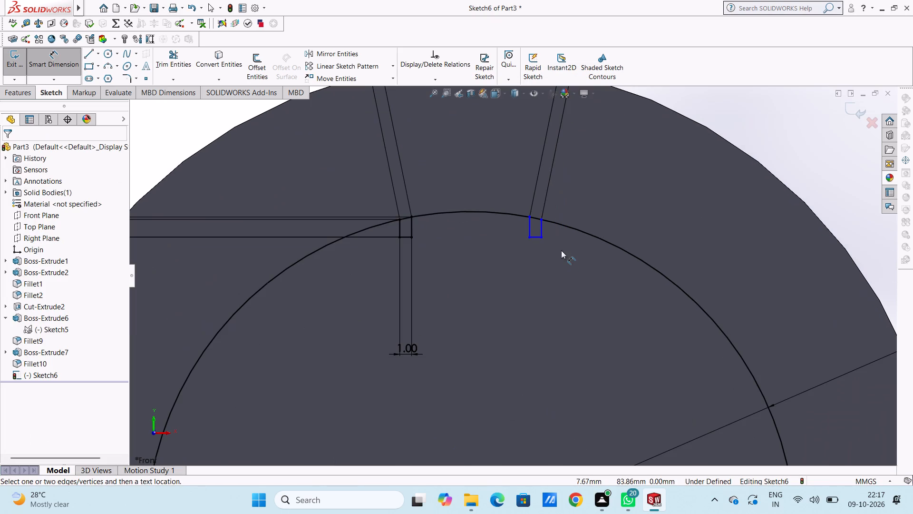
pyautogui.click(543, 239)
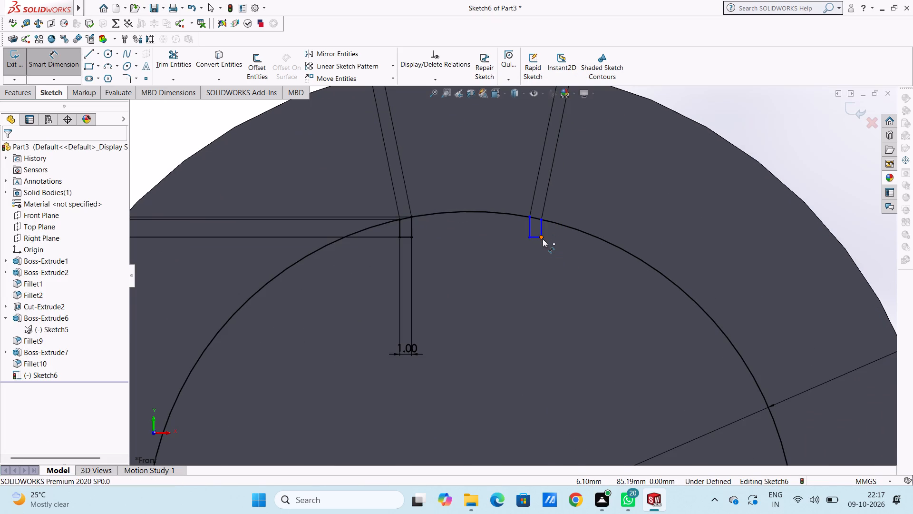
pyautogui.click(542, 219)
pyautogui.scroll(2, 735, 211)
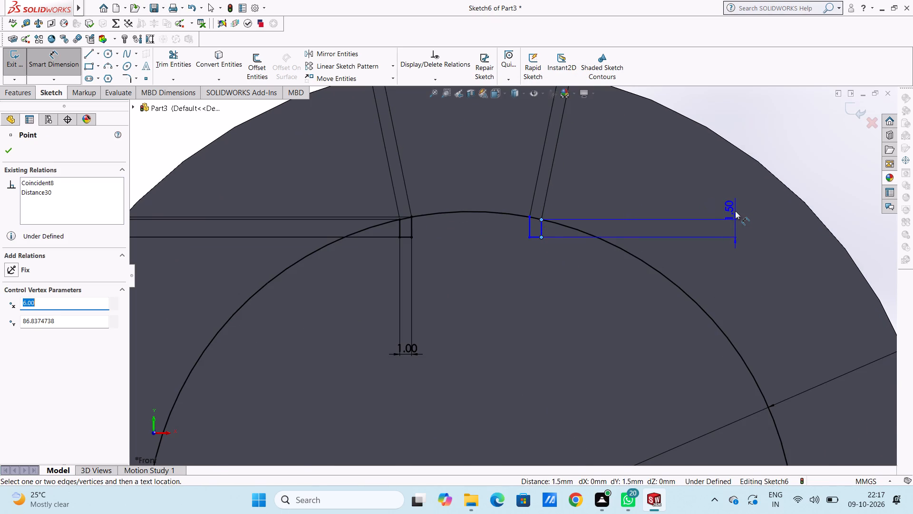
pyautogui.scroll(2, 735, 211)
pyautogui.click(790, 218)
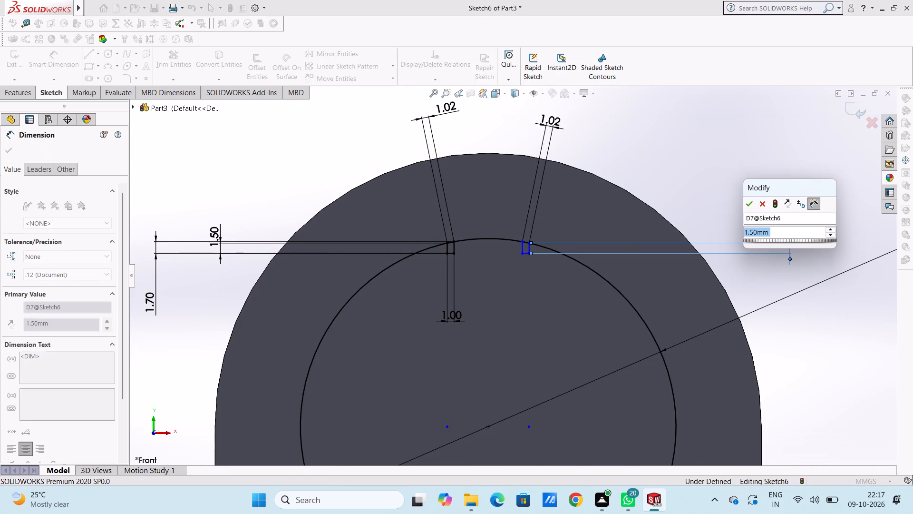
pyautogui.click(746, 206)
pyautogui.click(721, 191)
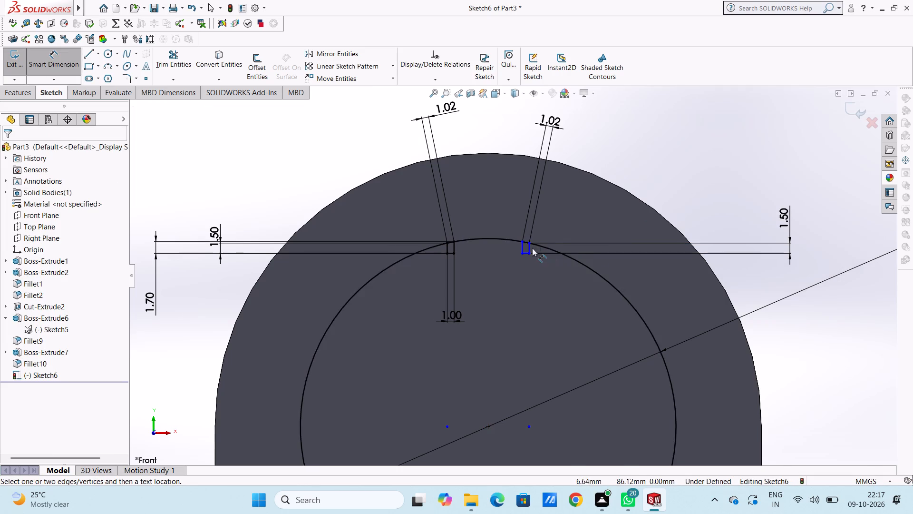
pyautogui.click(524, 247)
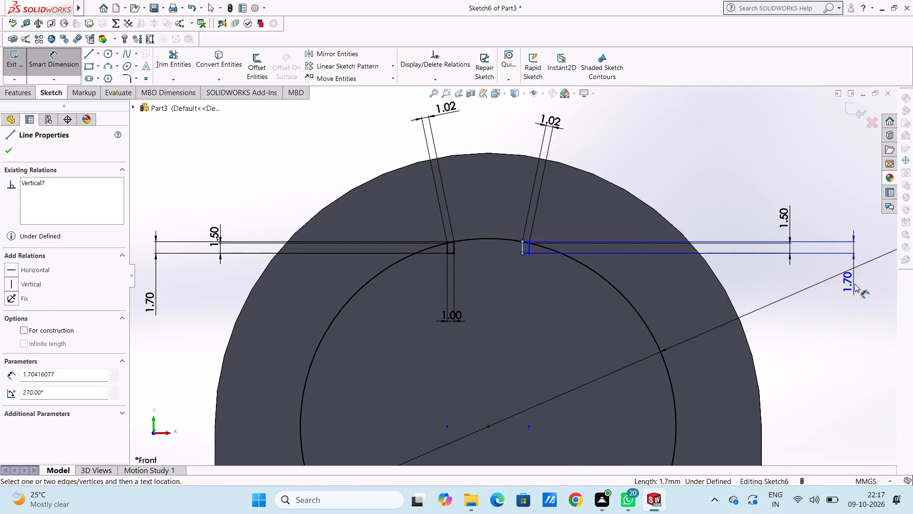
pyautogui.click(864, 300)
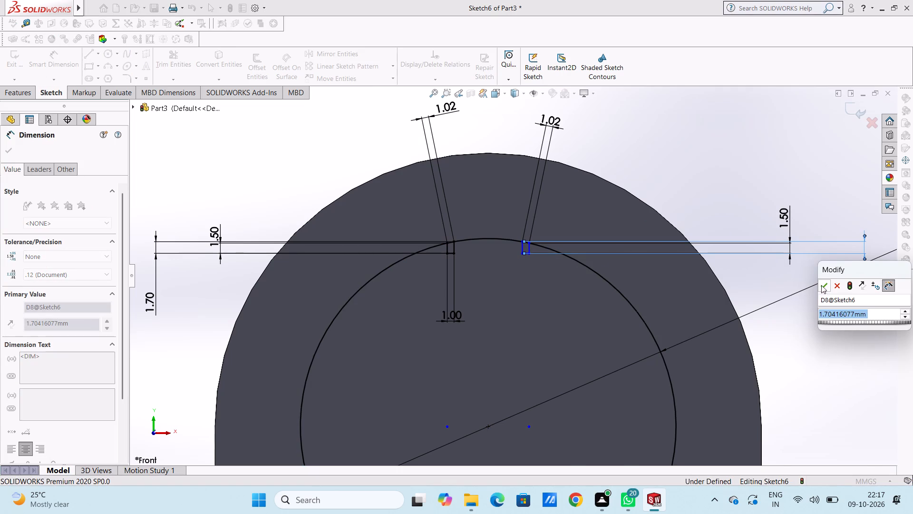
pyautogui.click(821, 282)
pyautogui.click(780, 285)
# Dimension the vertical distance from the circle's centre to the right notch's lower inner corner, placing it right of the upright, and finish dimensioning.
pyautogui.scroll(3, 599, 366)
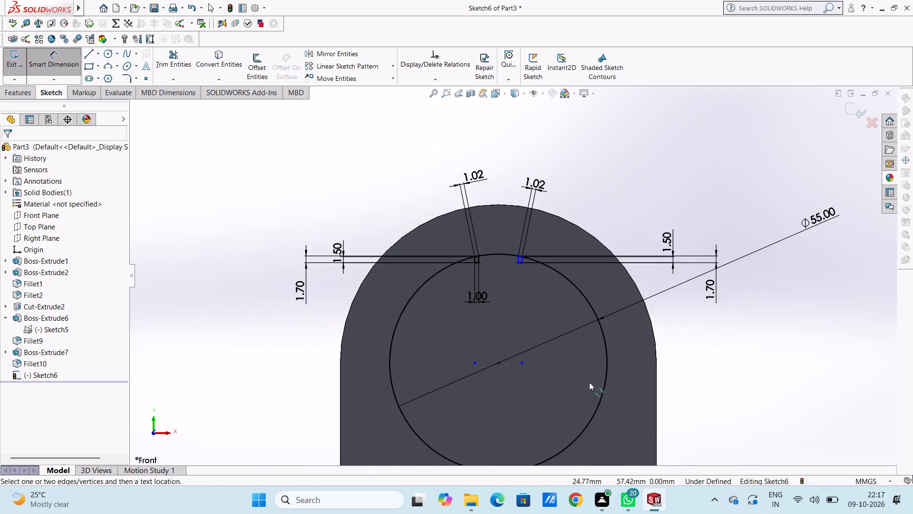
pyautogui.scroll(-1, 534, 395)
pyautogui.click(492, 350)
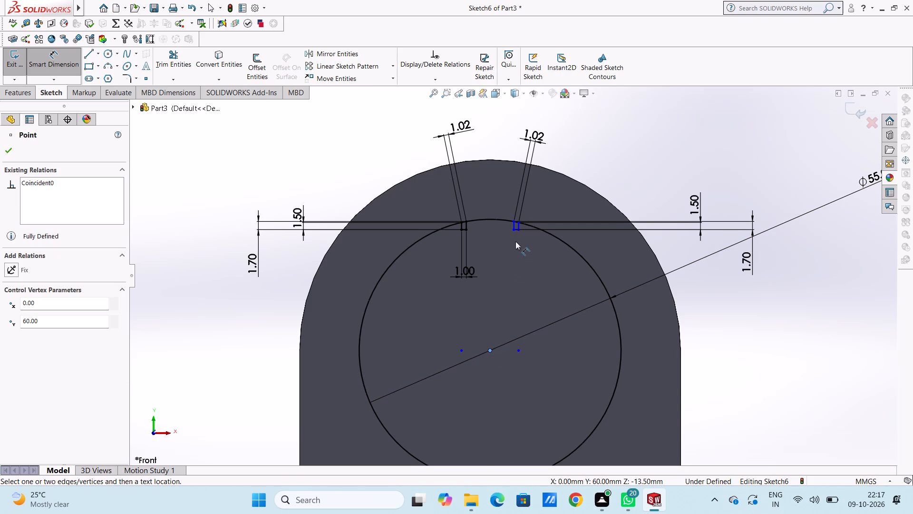
pyautogui.click(514, 231)
pyautogui.click(806, 297)
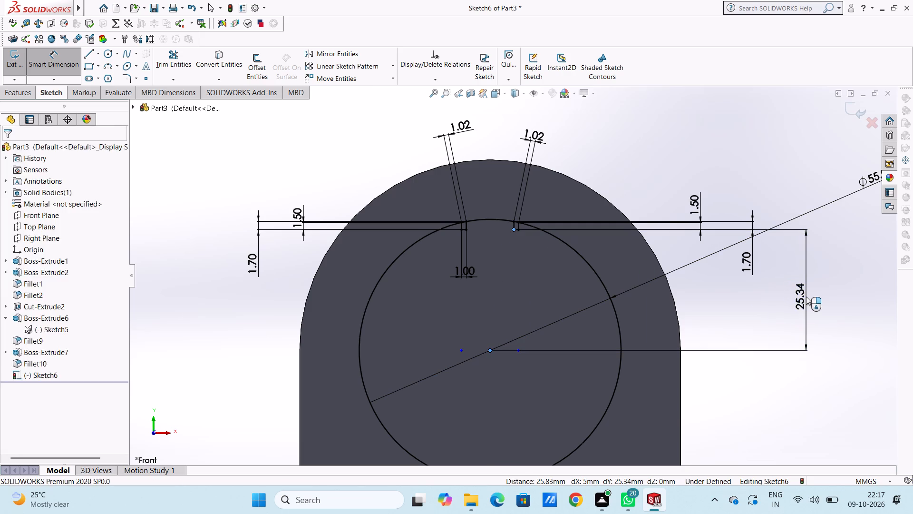
pyautogui.click(770, 281)
pyautogui.click(728, 286)
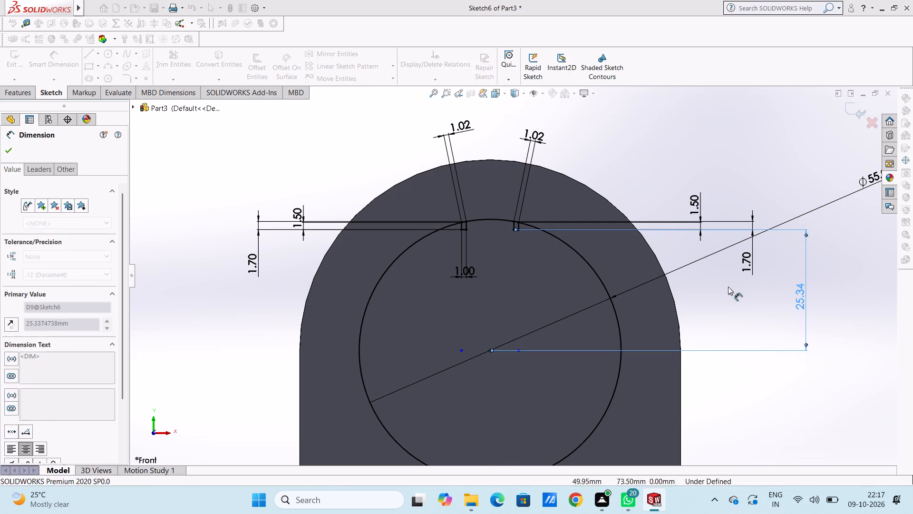
pyautogui.scroll(-5, 489, 248)
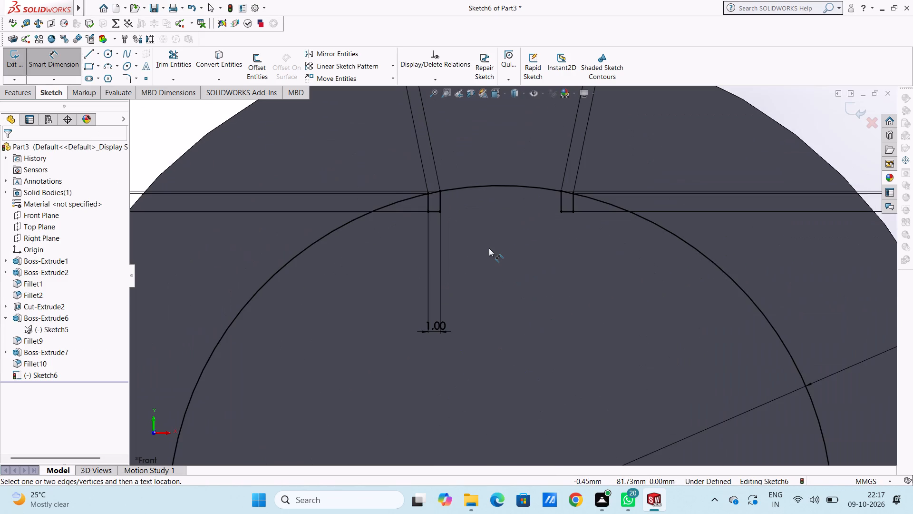
pyautogui.scroll(6, 452, 267)
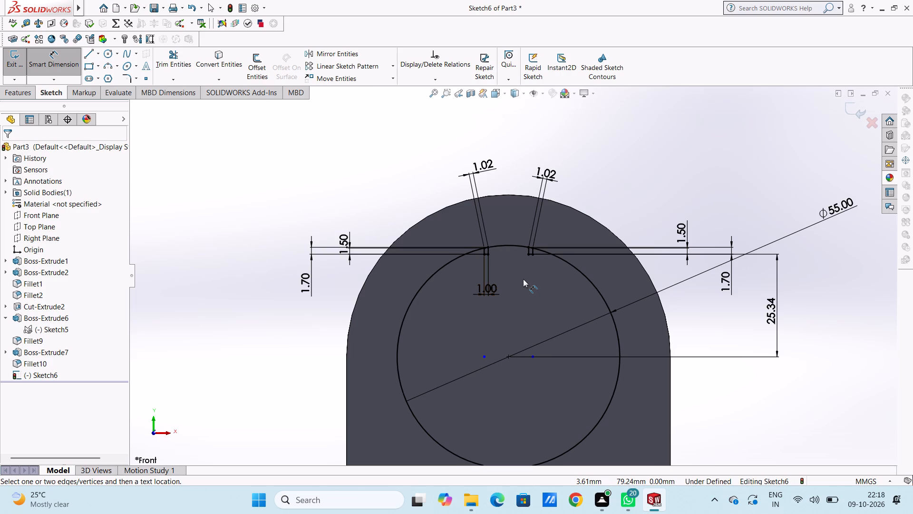
pyautogui.press('Escape')
pyautogui.press('Escape')
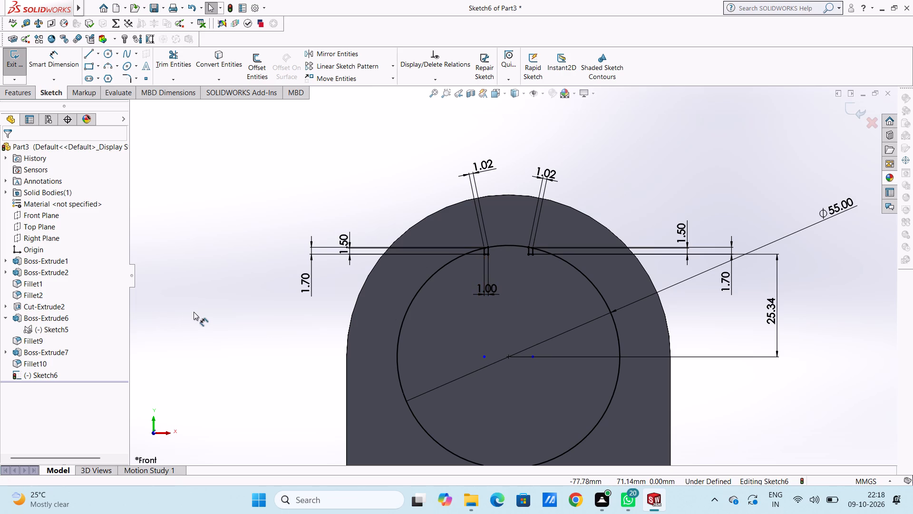
# Circular-pattern the six lines of both notches about the 55 mm circle's centre with 4 equally spaced instances over 360 degrees.
pyautogui.scroll(-5, 513, 314)
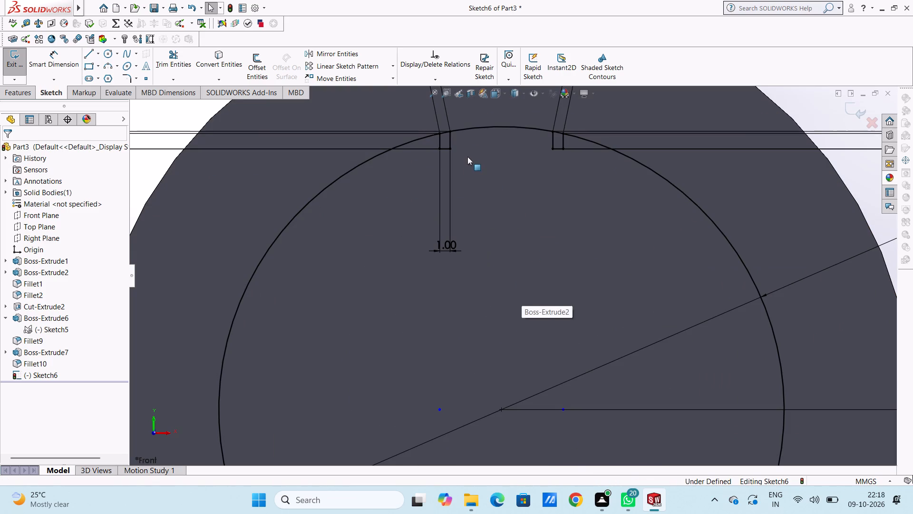
pyautogui.click(452, 138)
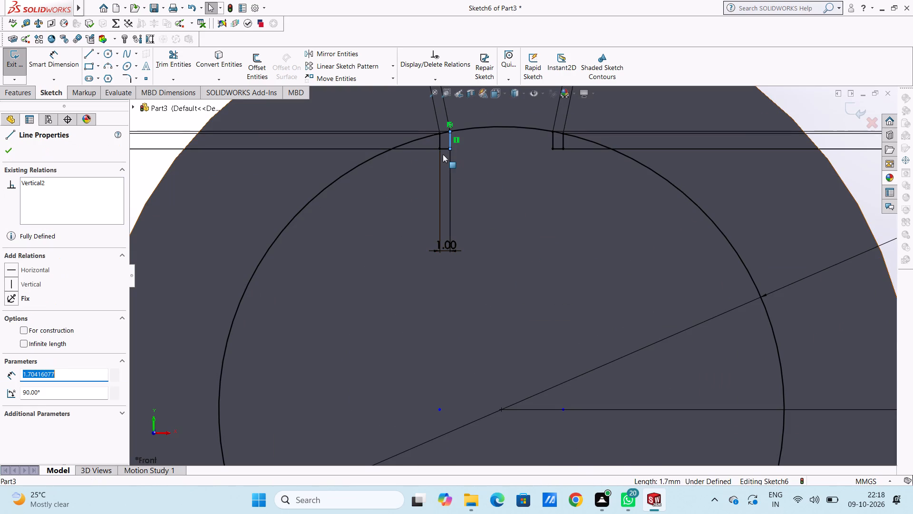
pyautogui.keyDown('ctrl'); pyautogui.click(445, 149); pyautogui.keyUp('ctrl')
pyautogui.keyDown('ctrl'); pyautogui.click(441, 140); pyautogui.keyUp('ctrl')
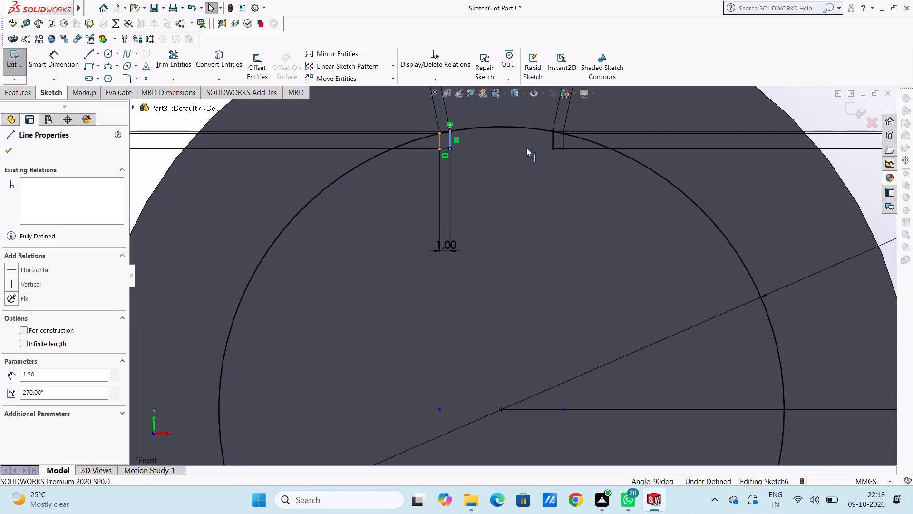
pyautogui.keyDown('ctrl'); pyautogui.click(551, 141); pyautogui.keyUp('ctrl')
pyautogui.keyDown('ctrl'); pyautogui.click(560, 149); pyautogui.keyUp('ctrl')
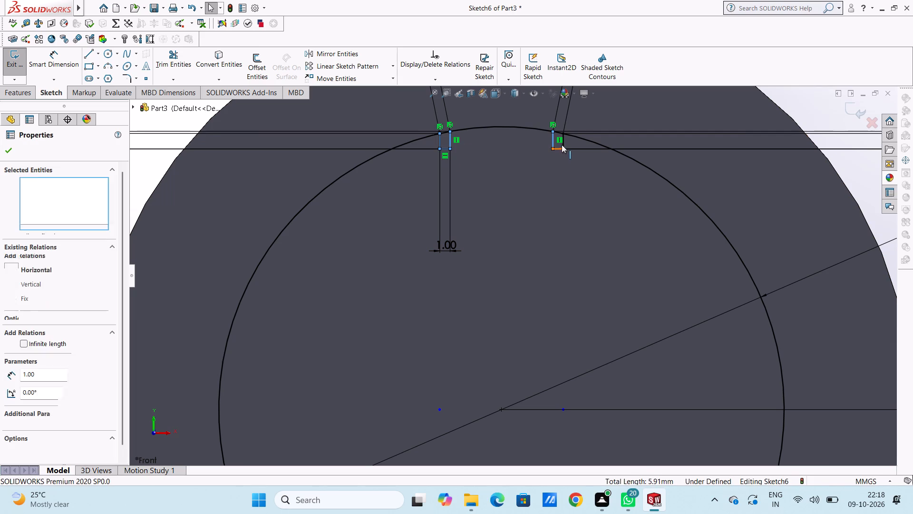
pyautogui.keyDown('ctrl'); pyautogui.click(563, 139); pyautogui.keyUp('ctrl')
pyautogui.scroll(5, 528, 197)
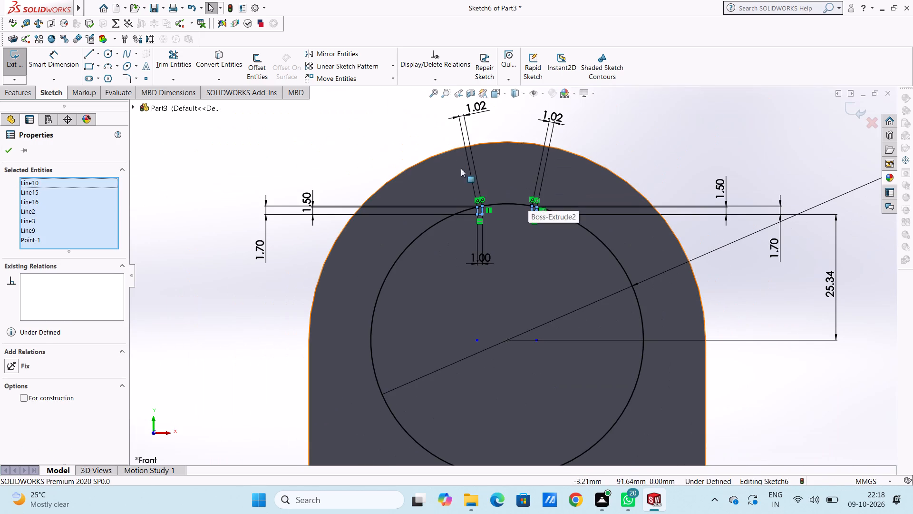
pyautogui.click(394, 67)
pyautogui.click(377, 89)
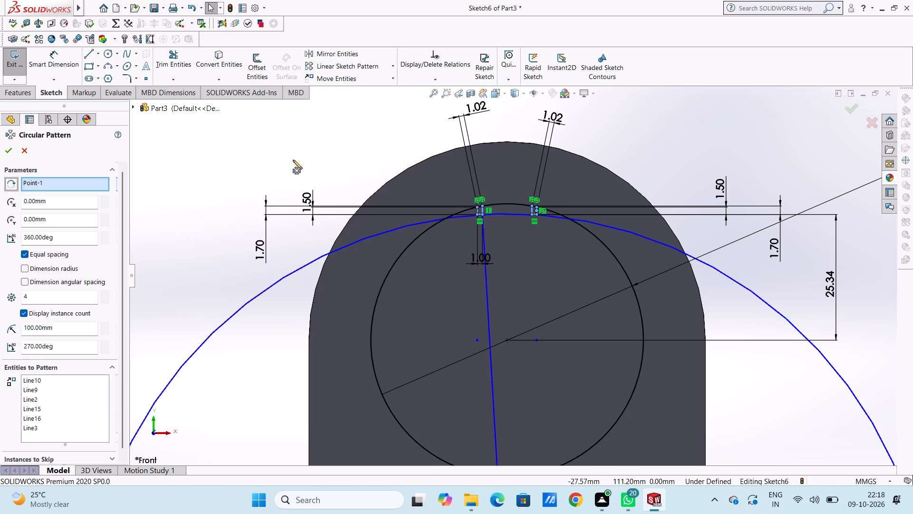
pyautogui.scroll(4, 290, 160)
pyautogui.rightClick(98, 187)
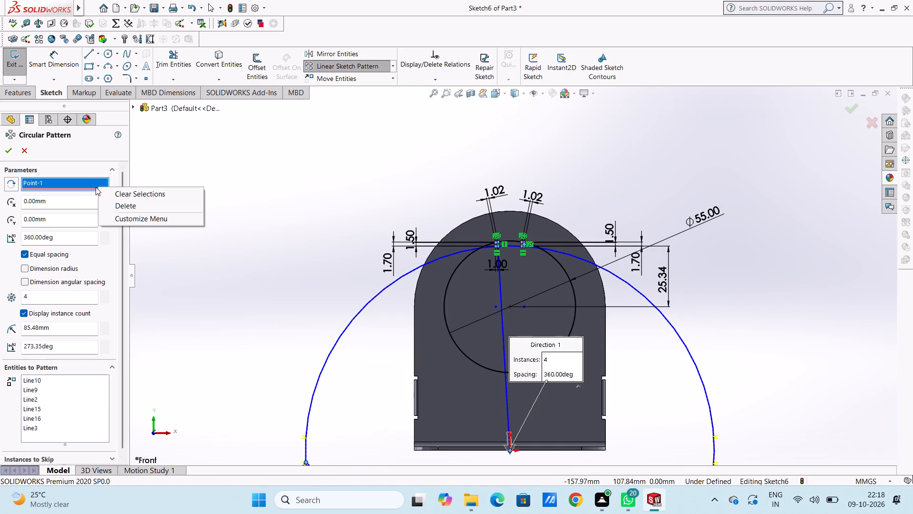
pyautogui.click(115, 206)
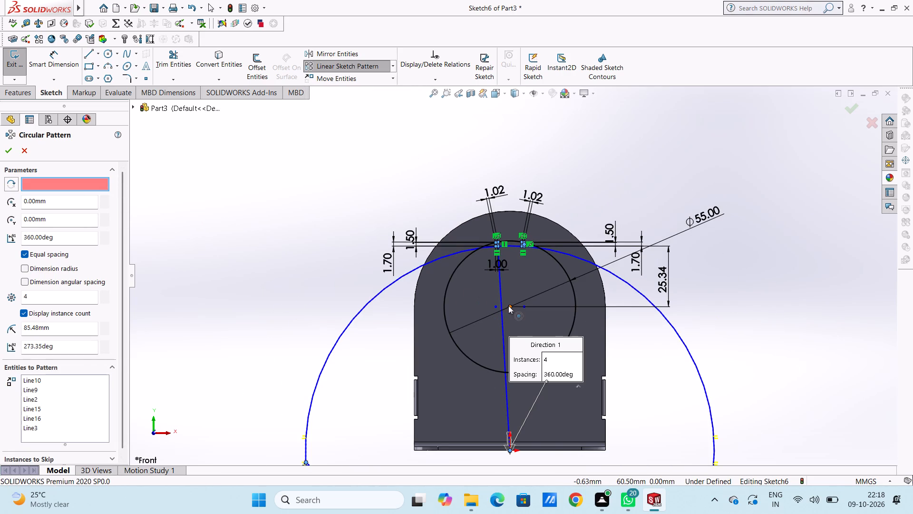
pyautogui.click(508, 306)
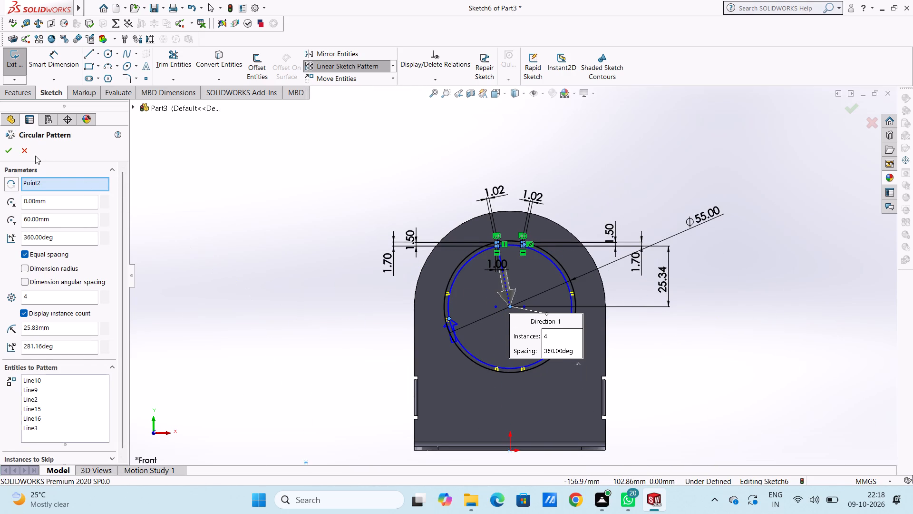
pyautogui.click(10, 152)
pyautogui.click(305, 208)
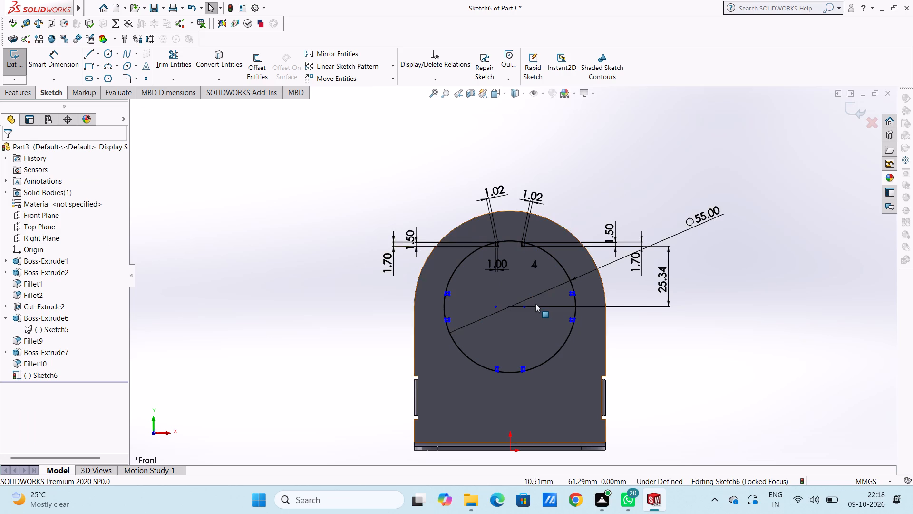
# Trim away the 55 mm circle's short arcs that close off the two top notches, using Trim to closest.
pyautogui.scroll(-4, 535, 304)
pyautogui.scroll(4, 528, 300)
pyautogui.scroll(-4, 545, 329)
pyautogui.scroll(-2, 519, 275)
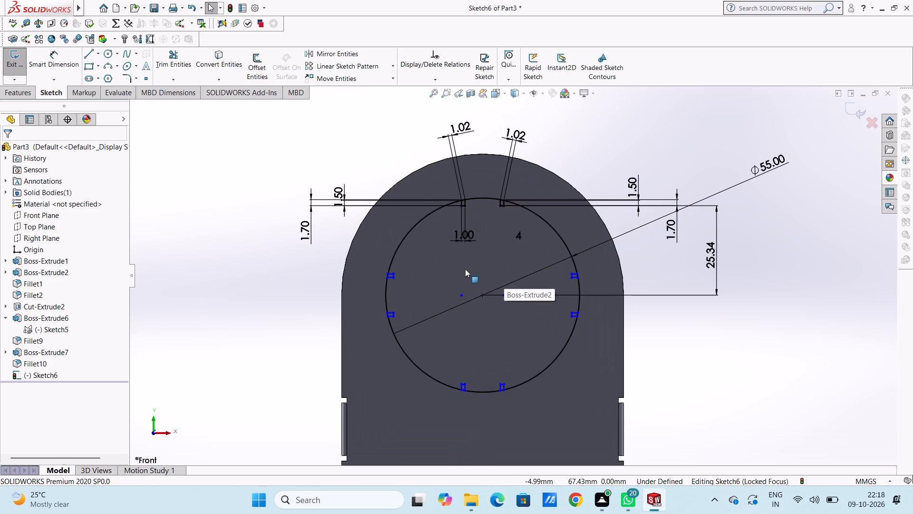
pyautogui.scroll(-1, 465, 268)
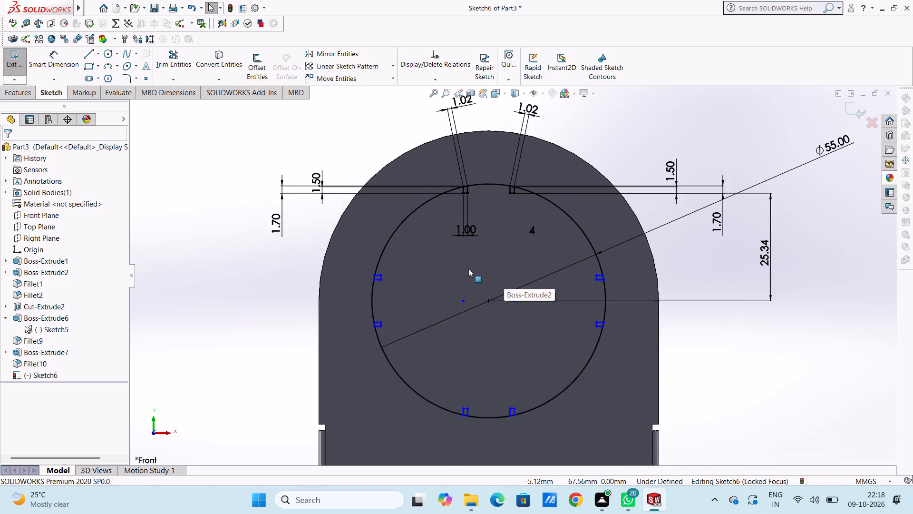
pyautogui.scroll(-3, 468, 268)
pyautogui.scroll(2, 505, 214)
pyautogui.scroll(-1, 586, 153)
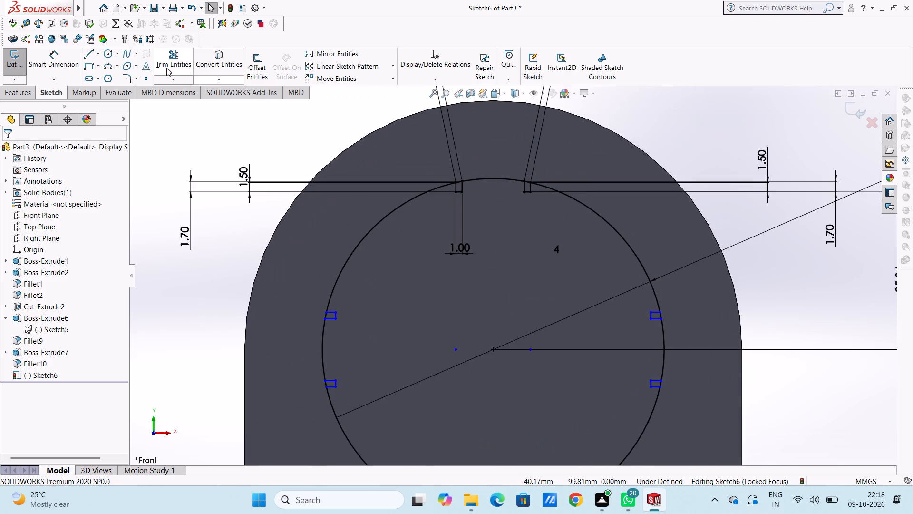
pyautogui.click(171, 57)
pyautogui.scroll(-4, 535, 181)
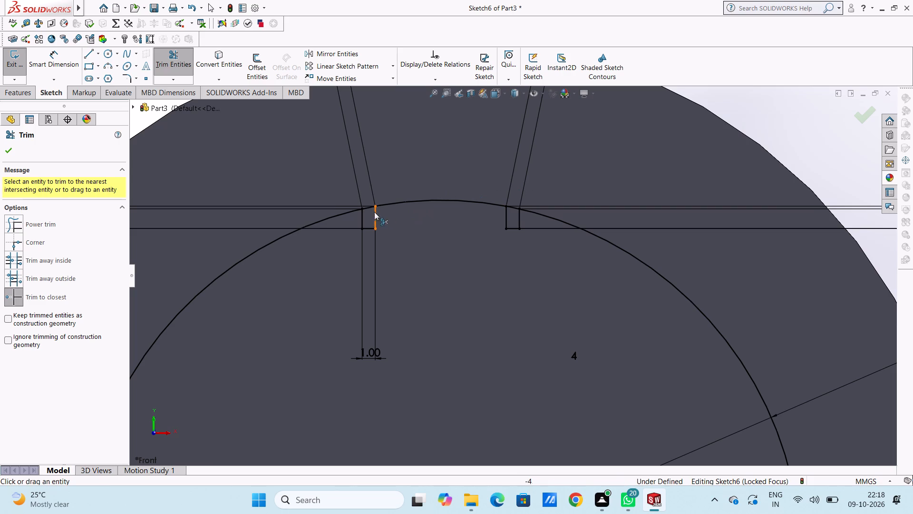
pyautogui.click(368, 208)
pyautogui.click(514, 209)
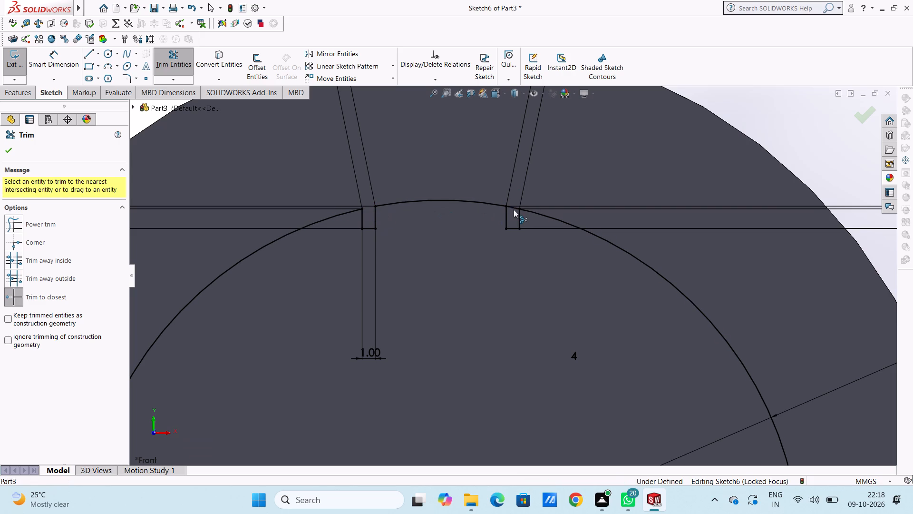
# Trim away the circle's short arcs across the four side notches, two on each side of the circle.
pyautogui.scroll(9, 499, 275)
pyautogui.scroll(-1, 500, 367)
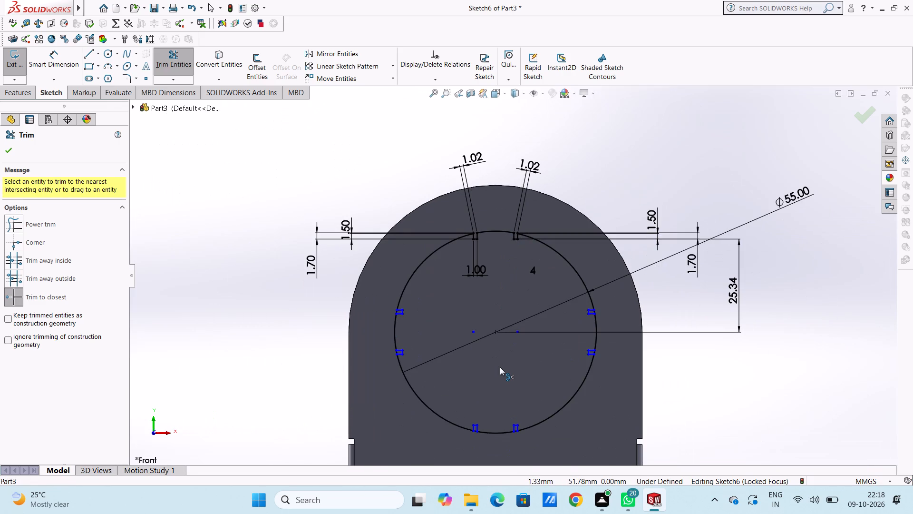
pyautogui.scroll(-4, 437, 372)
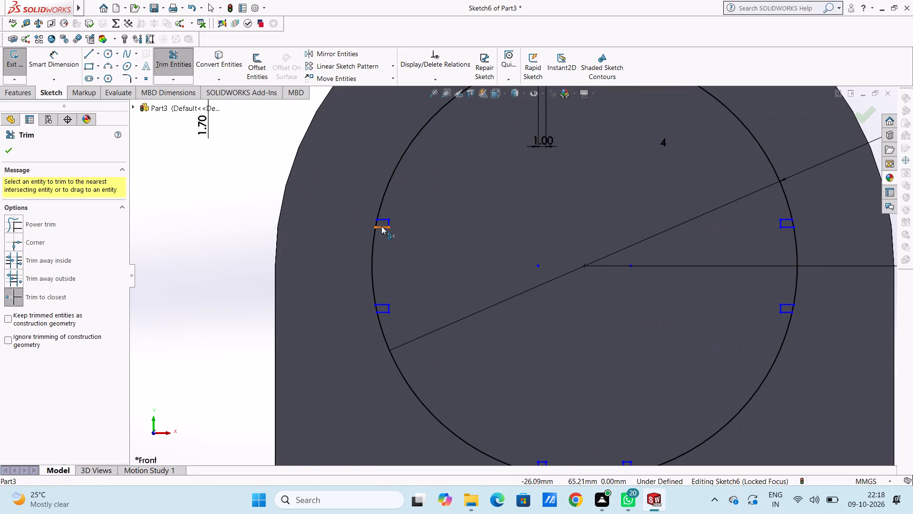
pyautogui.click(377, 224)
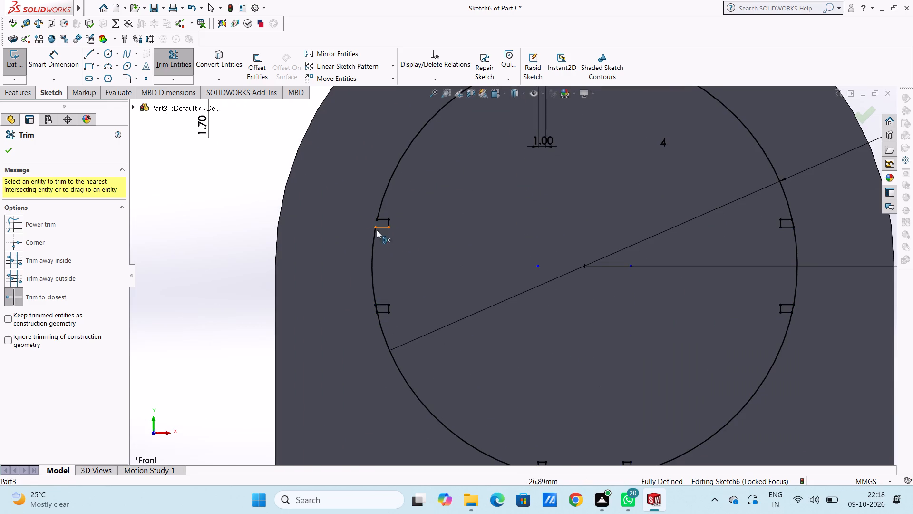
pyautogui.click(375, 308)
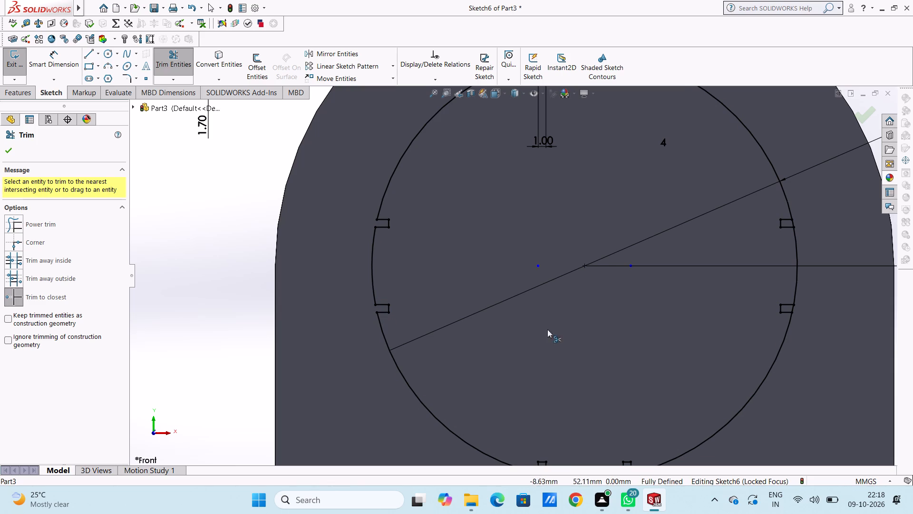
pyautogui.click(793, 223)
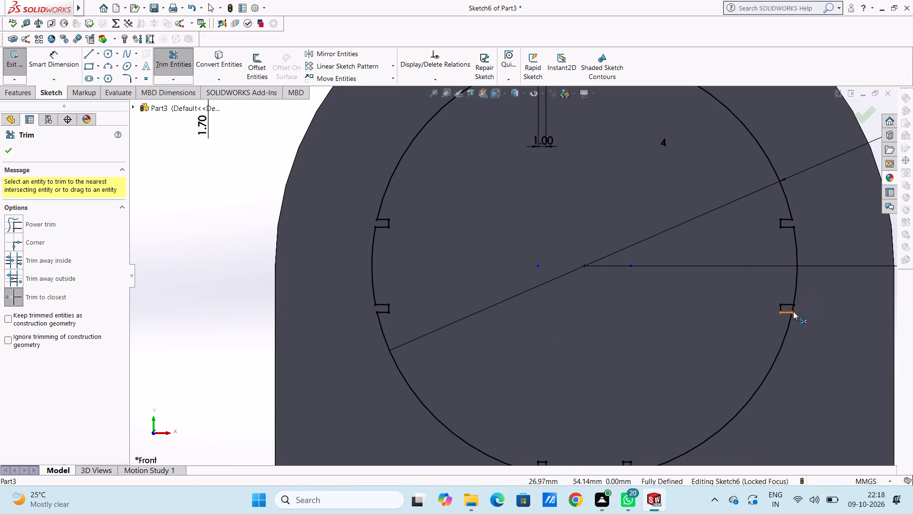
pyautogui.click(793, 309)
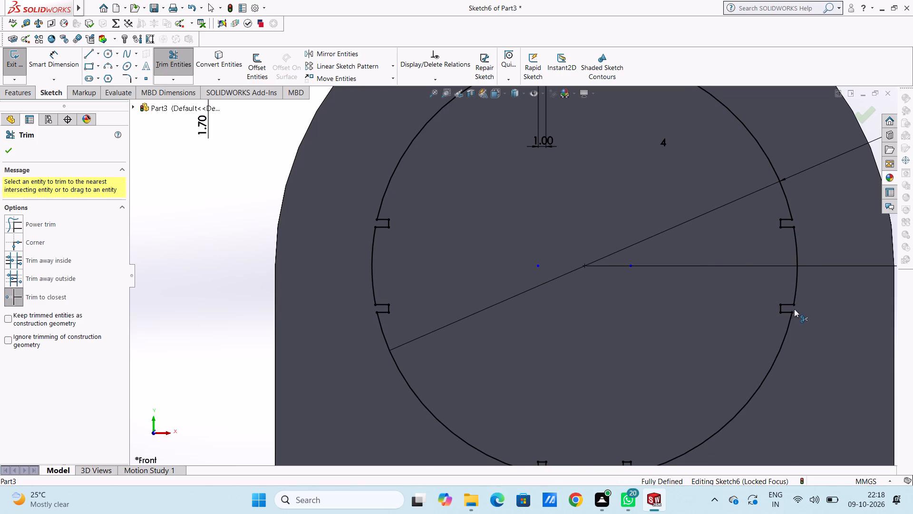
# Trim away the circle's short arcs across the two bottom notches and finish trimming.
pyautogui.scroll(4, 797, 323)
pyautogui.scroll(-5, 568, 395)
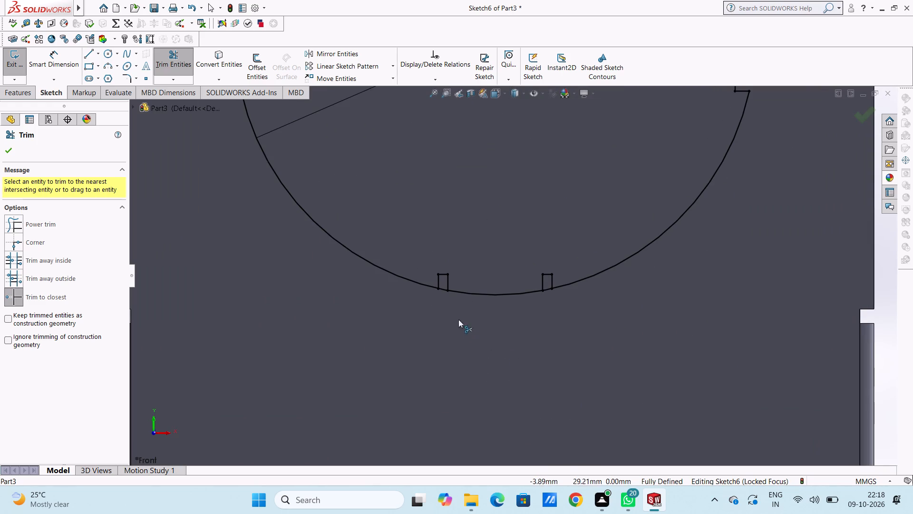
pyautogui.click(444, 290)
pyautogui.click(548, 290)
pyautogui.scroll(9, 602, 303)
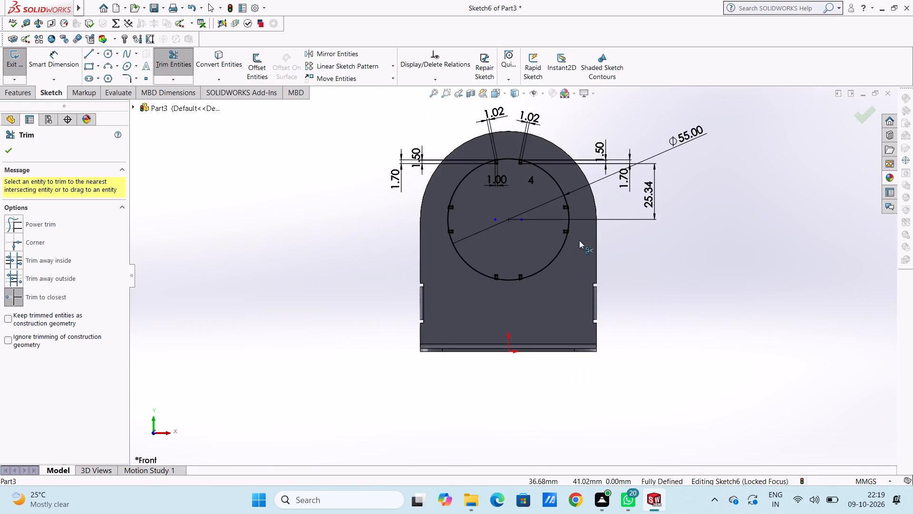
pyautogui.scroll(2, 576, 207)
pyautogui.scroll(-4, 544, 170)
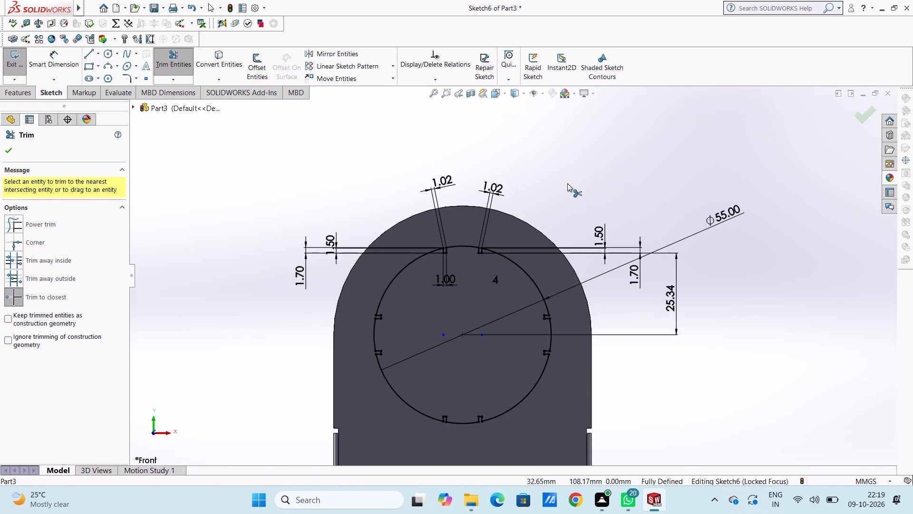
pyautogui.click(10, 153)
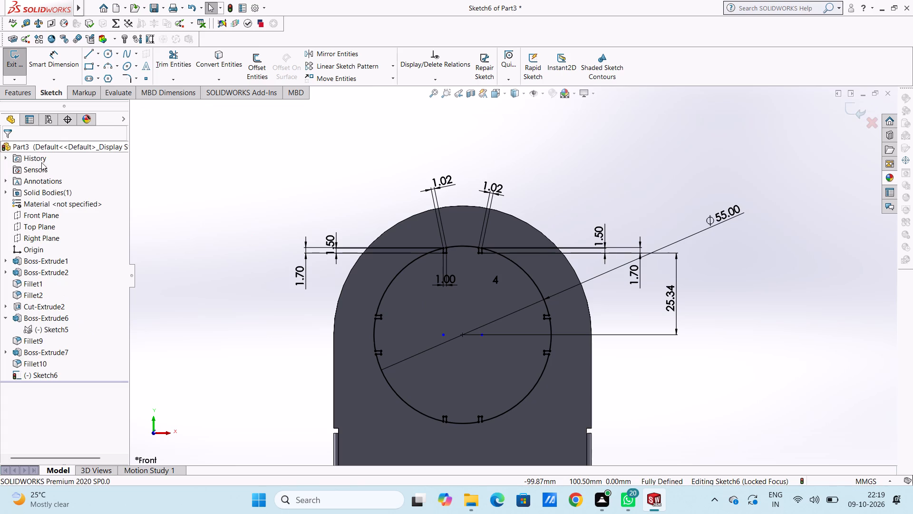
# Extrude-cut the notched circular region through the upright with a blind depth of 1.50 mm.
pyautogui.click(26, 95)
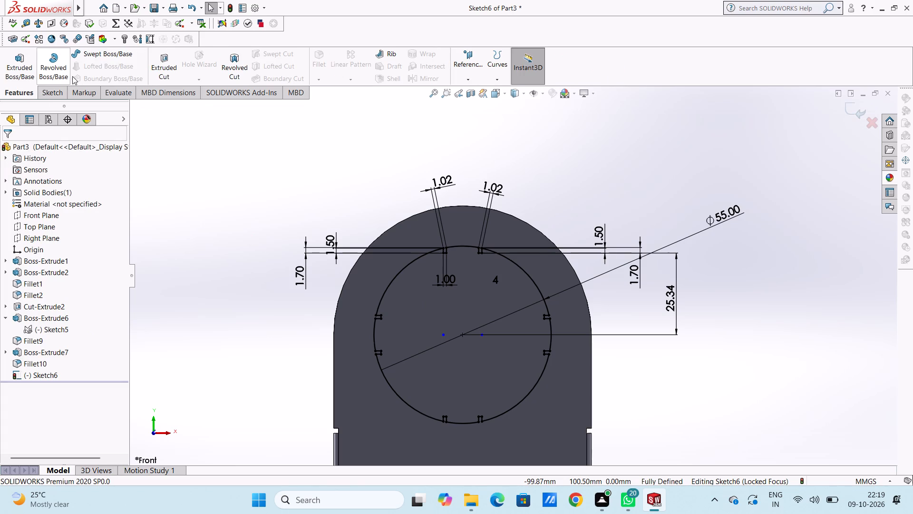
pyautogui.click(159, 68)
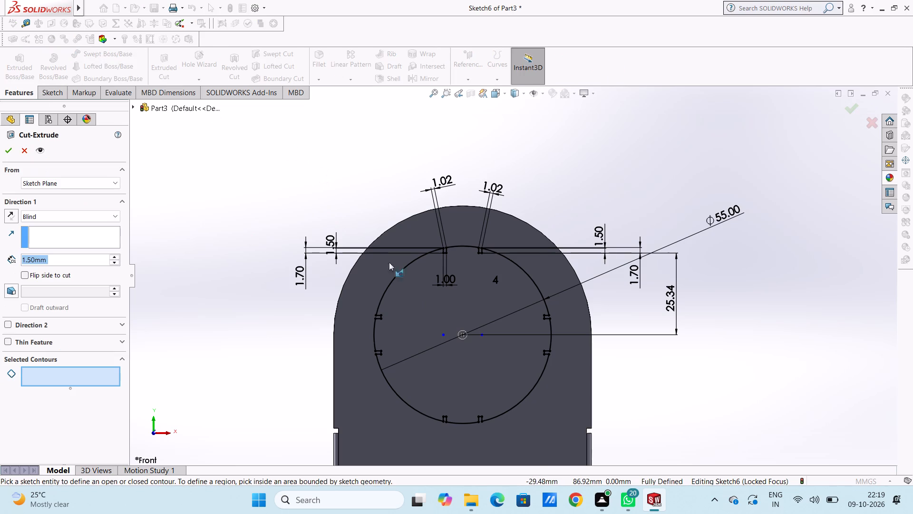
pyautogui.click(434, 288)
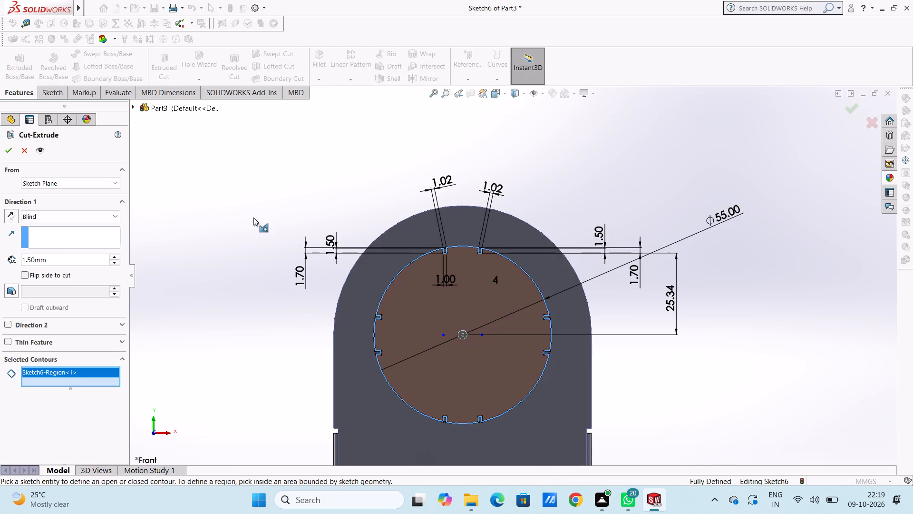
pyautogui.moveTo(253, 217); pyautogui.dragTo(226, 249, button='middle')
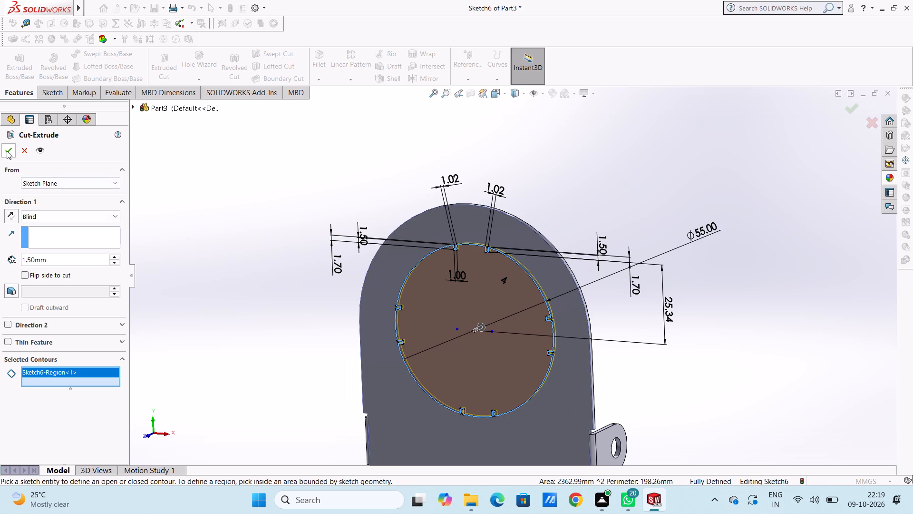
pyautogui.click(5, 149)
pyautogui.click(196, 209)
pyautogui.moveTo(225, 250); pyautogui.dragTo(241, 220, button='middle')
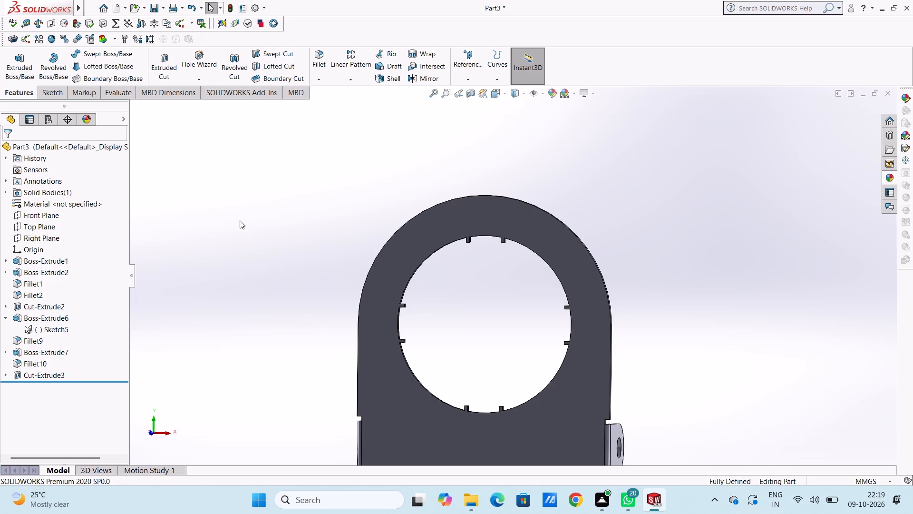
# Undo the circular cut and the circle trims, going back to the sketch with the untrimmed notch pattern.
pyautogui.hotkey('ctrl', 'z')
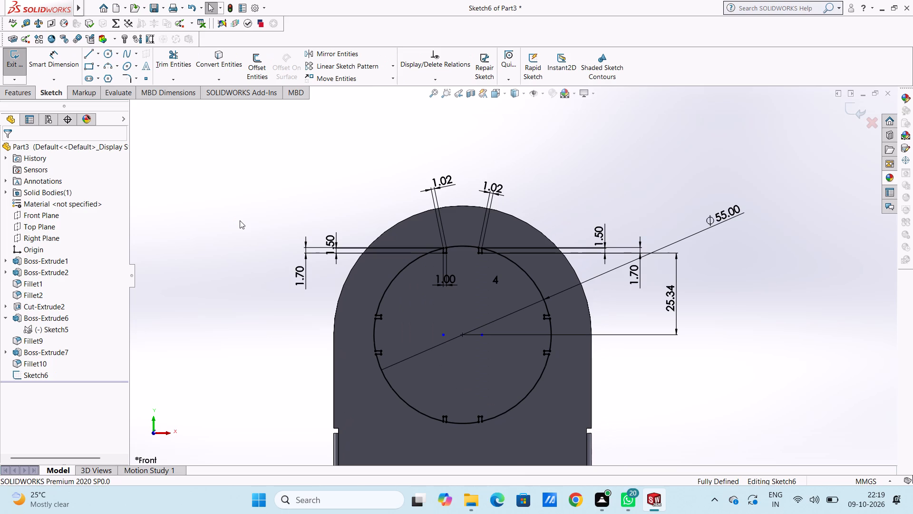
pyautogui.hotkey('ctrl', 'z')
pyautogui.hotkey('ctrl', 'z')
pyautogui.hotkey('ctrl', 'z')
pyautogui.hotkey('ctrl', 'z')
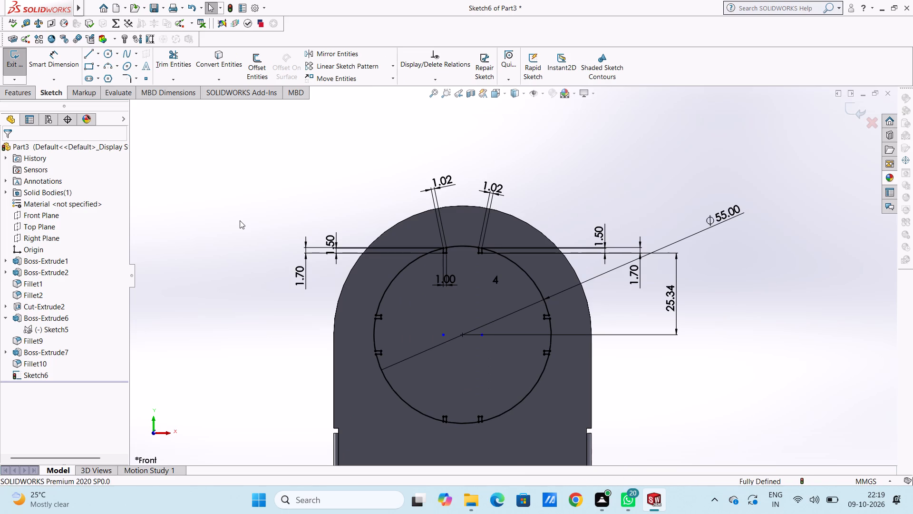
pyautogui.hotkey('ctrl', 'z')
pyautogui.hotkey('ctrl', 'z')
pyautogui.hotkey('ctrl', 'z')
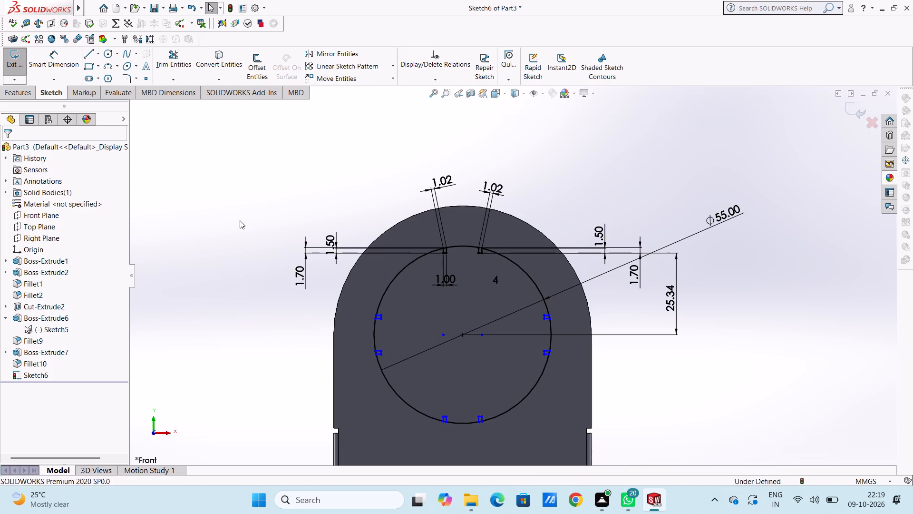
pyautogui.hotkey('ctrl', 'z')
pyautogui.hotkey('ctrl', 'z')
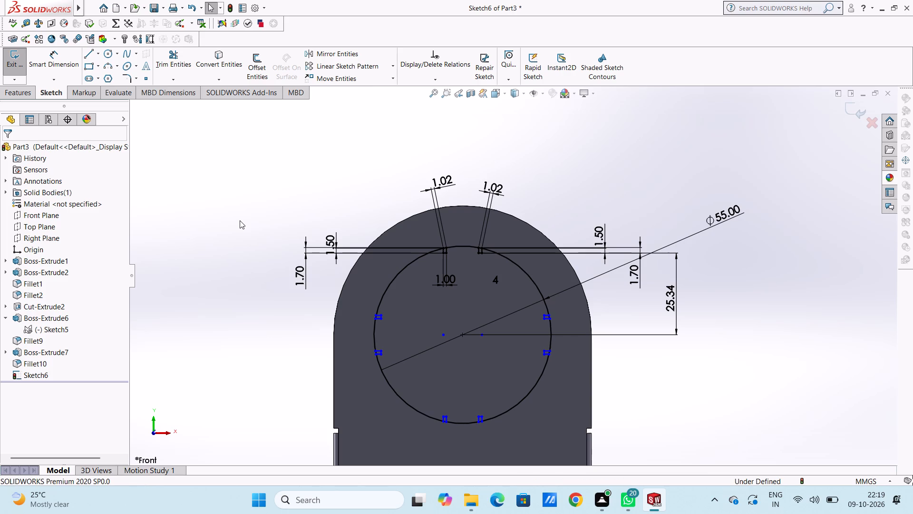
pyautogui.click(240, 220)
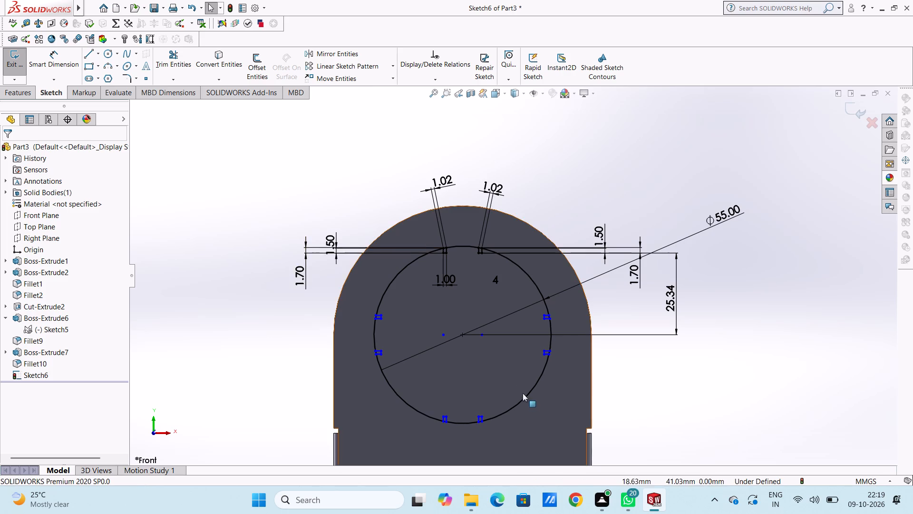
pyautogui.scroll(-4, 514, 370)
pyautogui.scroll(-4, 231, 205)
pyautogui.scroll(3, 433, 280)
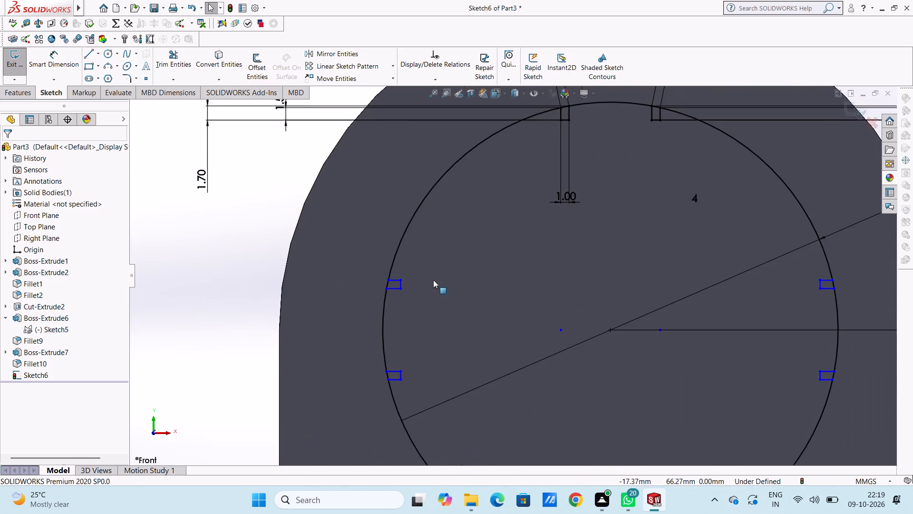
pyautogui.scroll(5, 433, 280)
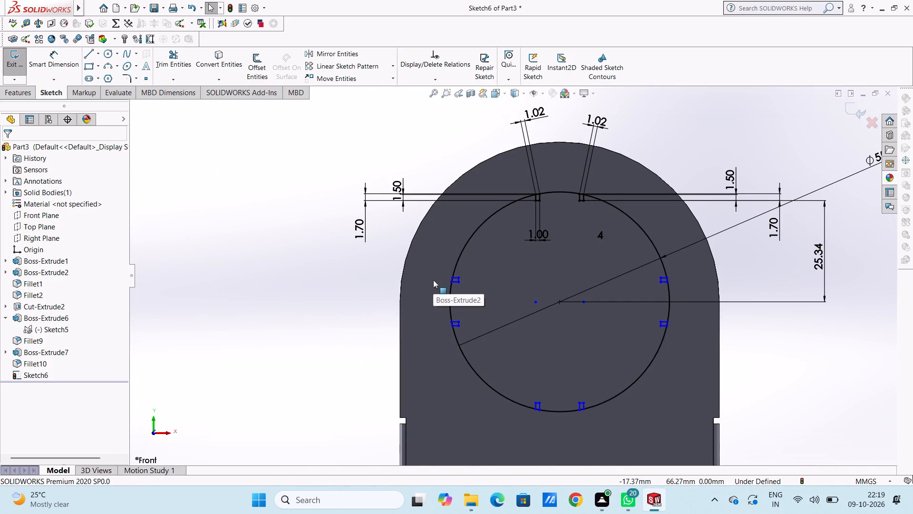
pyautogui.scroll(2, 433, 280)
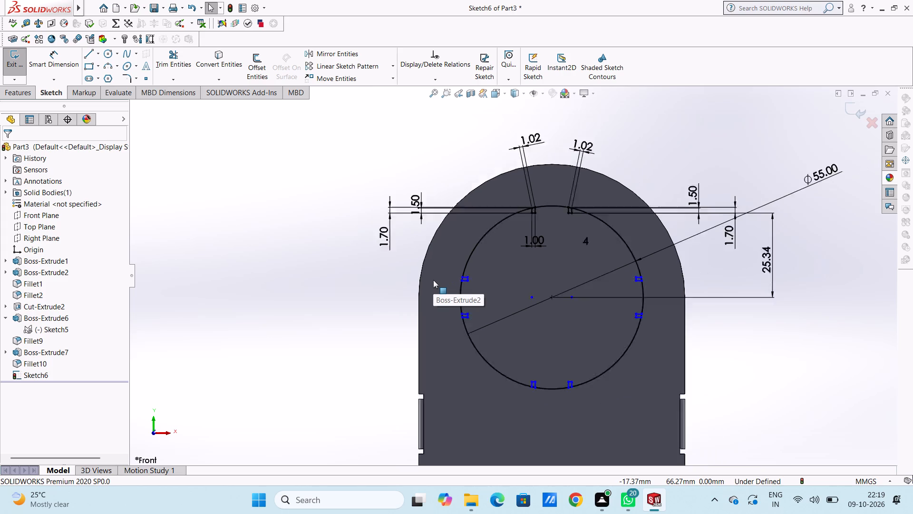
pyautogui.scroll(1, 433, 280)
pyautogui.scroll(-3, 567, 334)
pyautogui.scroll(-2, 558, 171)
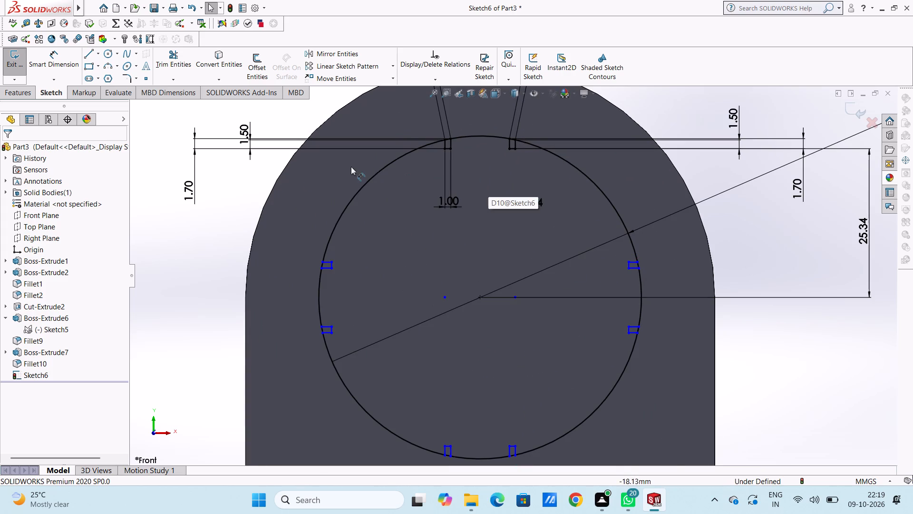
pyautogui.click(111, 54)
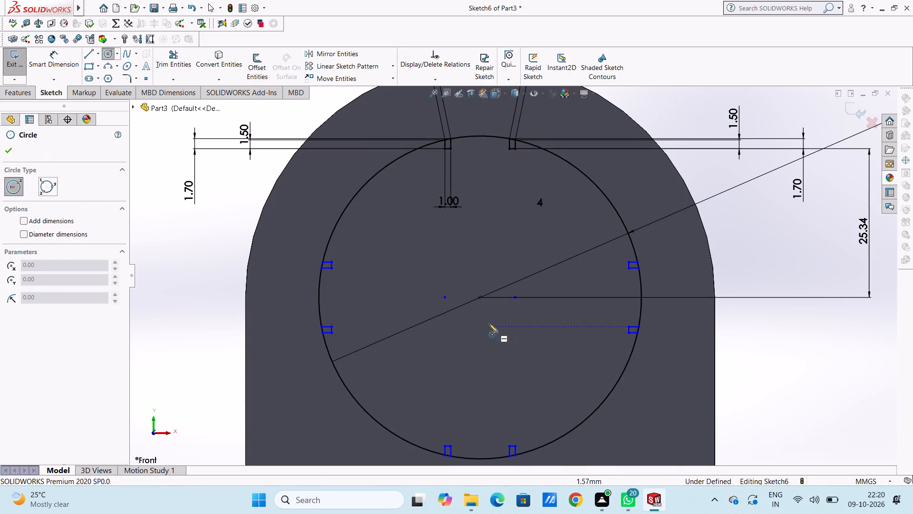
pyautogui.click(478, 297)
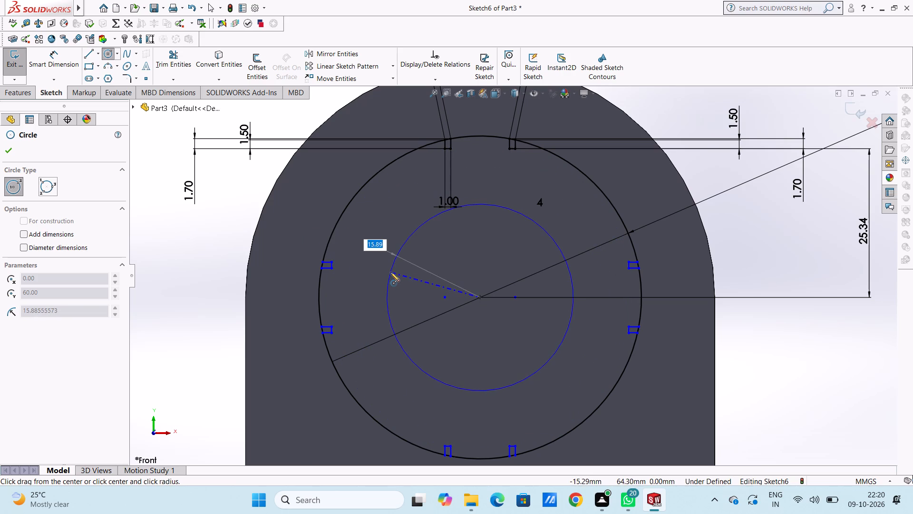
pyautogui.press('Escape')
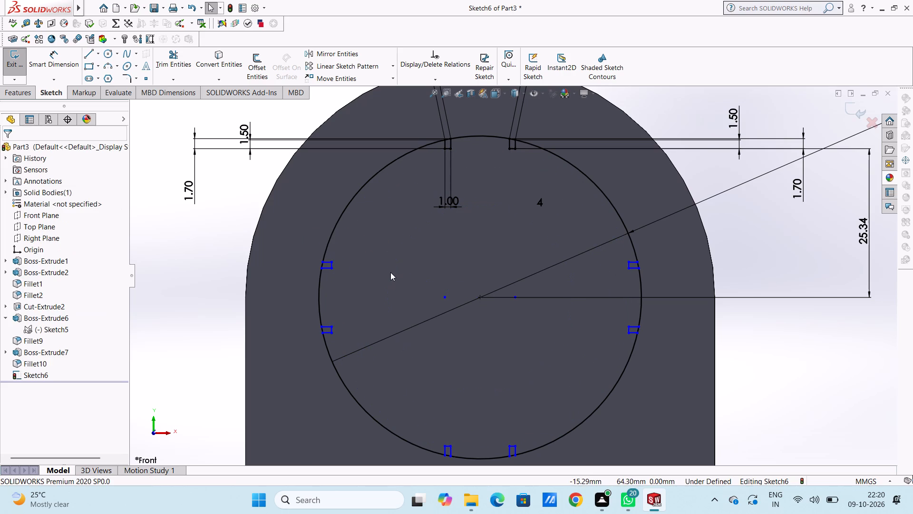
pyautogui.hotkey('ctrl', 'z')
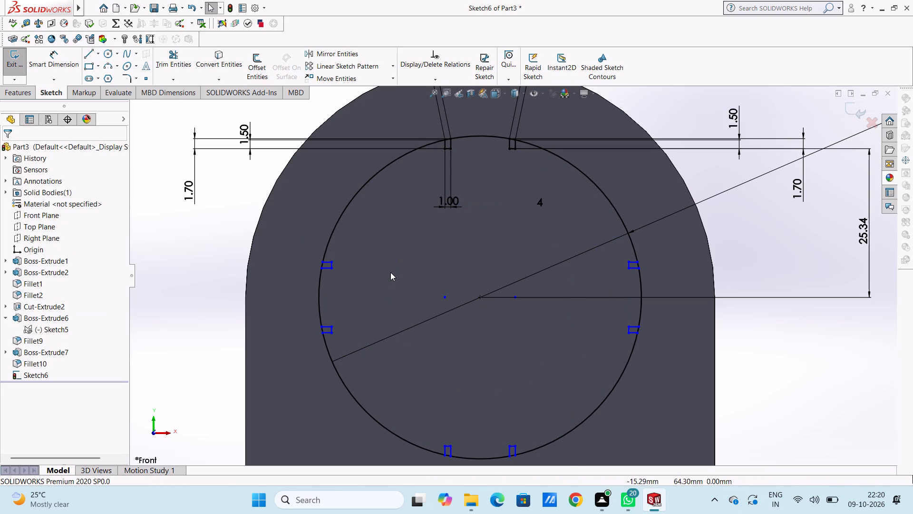
# Undo the circular notch pattern and the sizing dimensions on the two top notches, back to their undimensioned outlines.
pyautogui.hotkey('ctrl', 'z')
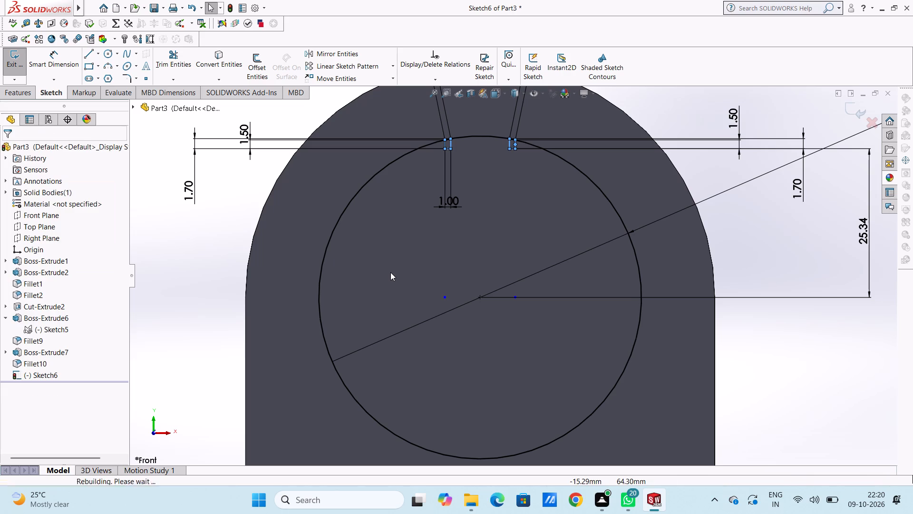
pyautogui.hotkey('ctrl', 'z')
pyautogui.hotkey('ctrl', 'z')
pyautogui.hotkey('ctrl', 'z')
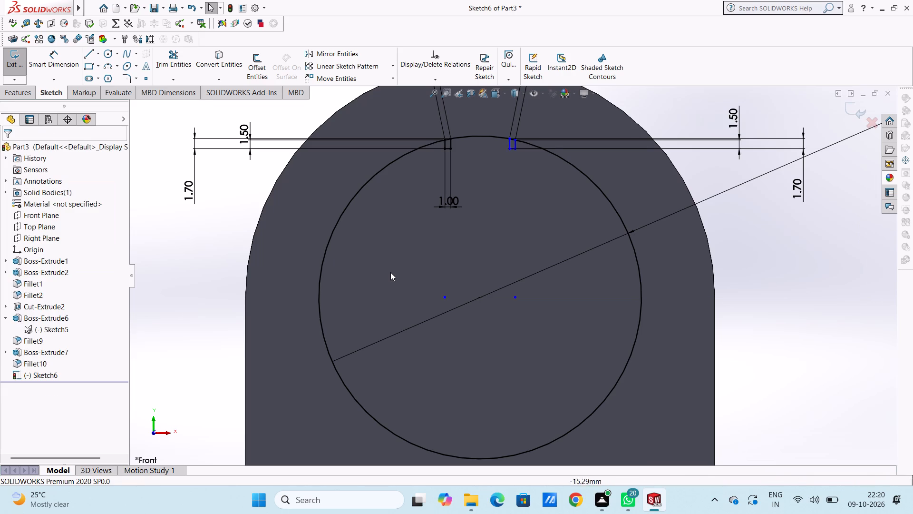
pyautogui.hotkey('ctrl', 'z')
pyautogui.hotkey('ctrl', 'z')
pyautogui.hotkey('ctrl', 'z')
pyautogui.hotkey('ctrl', 'z')
pyautogui.hotkey('ctrl', 'z')
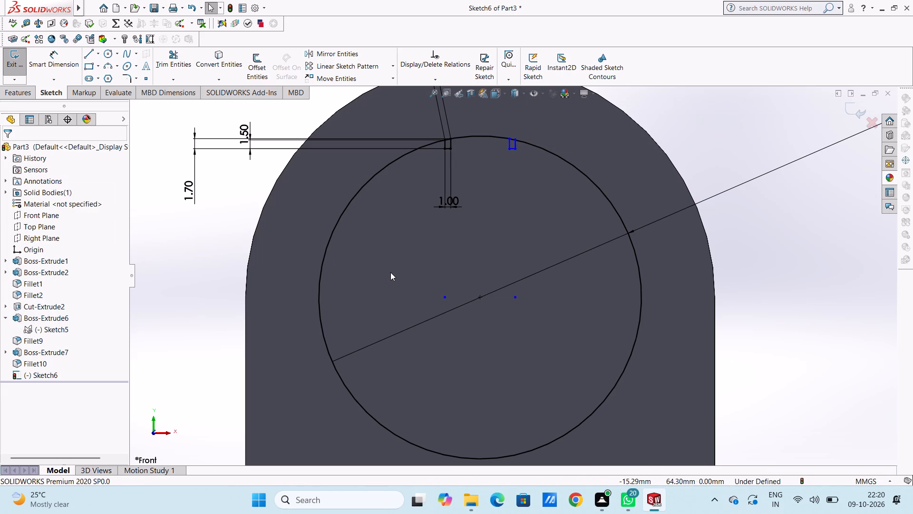
pyautogui.hotkey('ctrl', 'z')
pyautogui.hotkey('ctrl', 'z')
pyautogui.hotkey('ctrl', 'z')
pyautogui.hotkey('ctrl', 'z')
pyautogui.hotkey('ctrl', 'z')
pyautogui.hotkey('ctrl', 'z')
pyautogui.hotkey('ctrl', 'z')
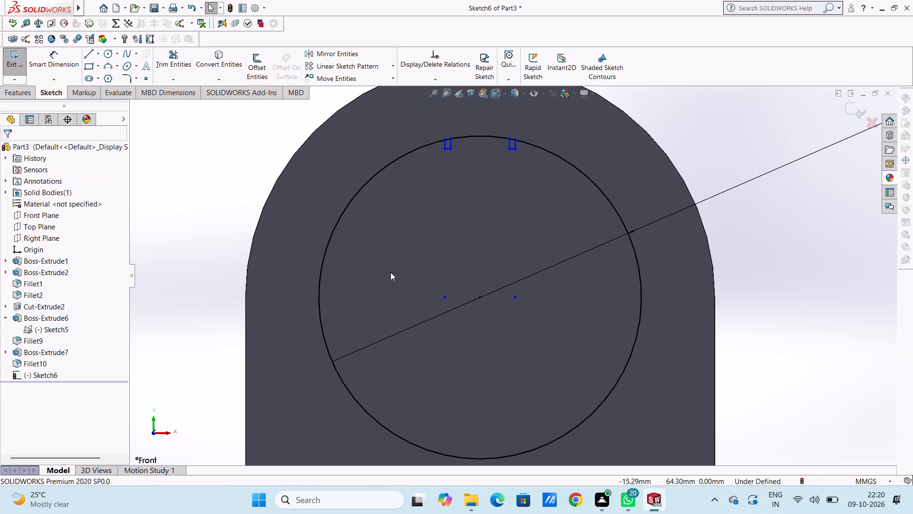
# Undo further back through the edits that removed the three vertical guide lines and the notches' original dimensions.
pyautogui.hotkey('ctrl', 'z')
pyautogui.hotkey('ctrl', 'z')
pyautogui.hotkey('ctrl', 'z')
pyautogui.hotkey('ctrl', 'z')
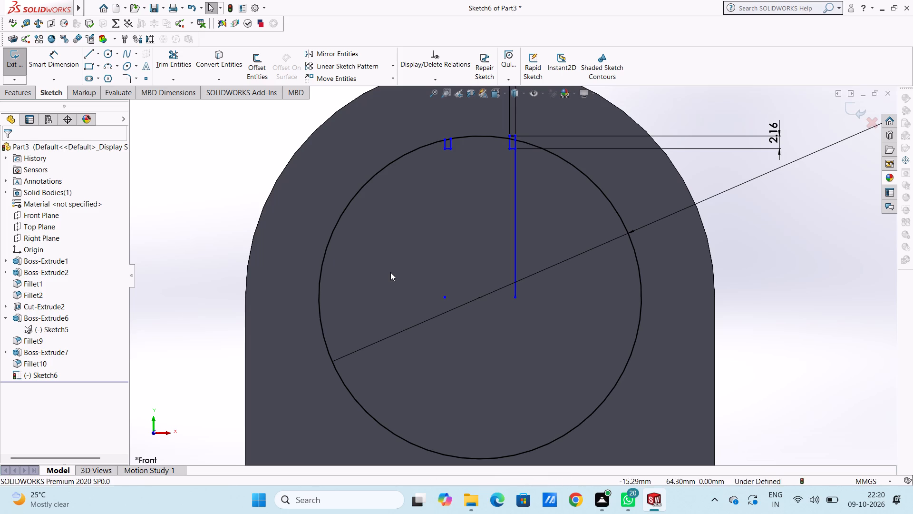
pyautogui.hotkey('ctrl', 'z')
pyautogui.hotkey('ctrl', 'z')
pyautogui.hotkey('ctrl', 'z')
pyautogui.hotkey('ctrl', 'z')
pyautogui.hotkey('ctrl', 'z')
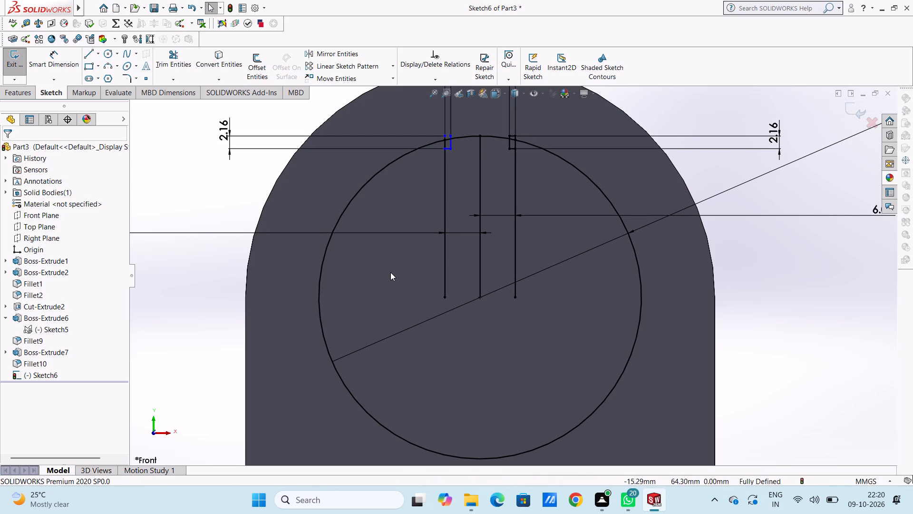
pyautogui.hotkey('ctrl', 'z')
# Undo the dimensions and outlines of the two top notches, going as far back as the undo history allows.
pyautogui.scroll(3, 390, 272)
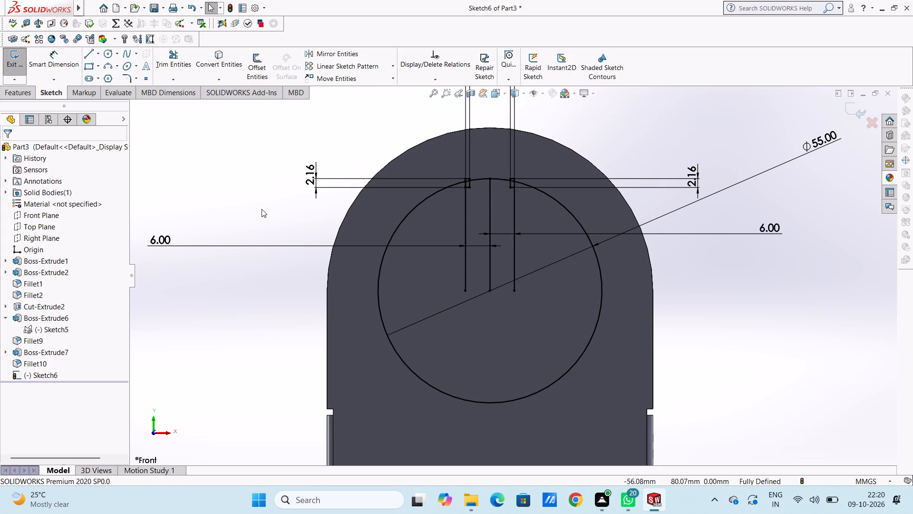
pyautogui.hotkey('ctrl', 'z')
pyautogui.hotkey('ctrl', 'z')
pyautogui.hotkey('ctrl', 'z')
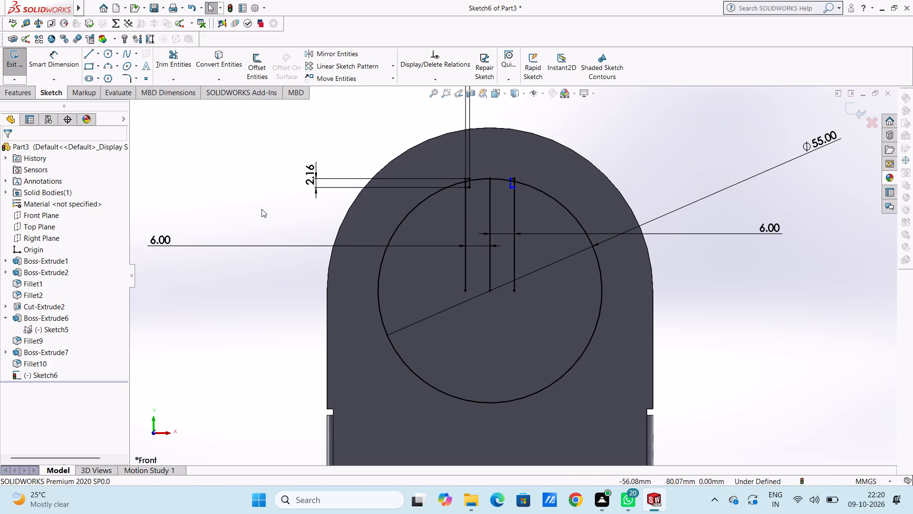
pyautogui.hotkey('ctrl', 'z')
pyautogui.hotkey('ctrl', 'z')
pyautogui.hotkey('ctrl', 'z')
pyautogui.hotkey('ctrl', 'z')
pyautogui.hotkey('ctrl', 'z')
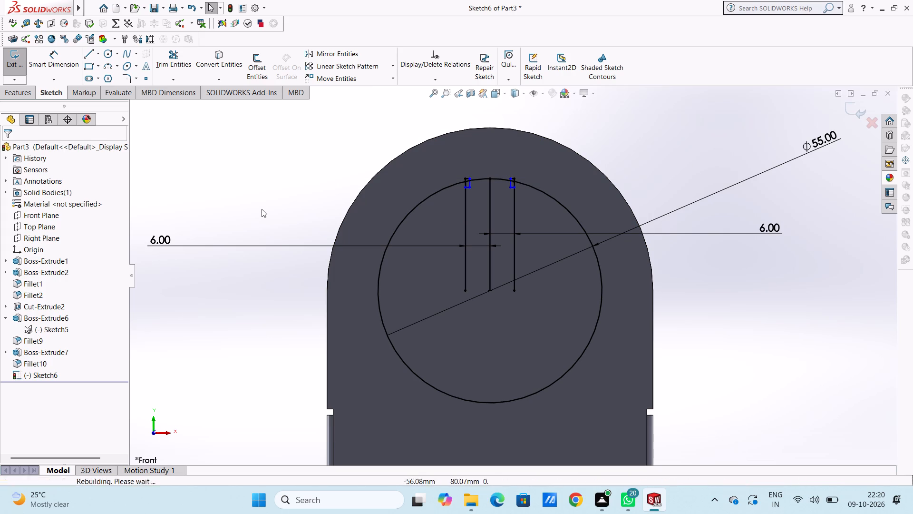
pyautogui.hotkey('ctrl', 'z')
pyautogui.hotkey('ctrl', 'z')
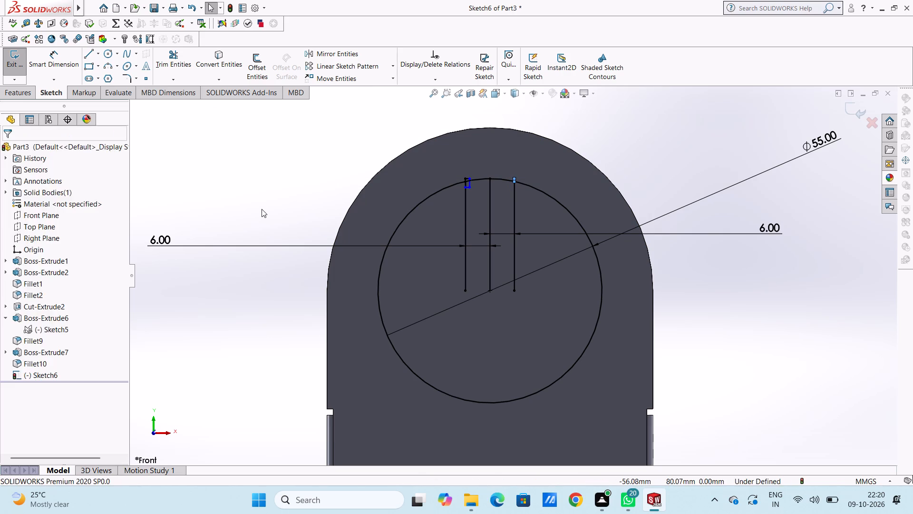
pyautogui.hotkey('ctrl', 'z')
pyautogui.hotkey('ctrl', 'z')
pyautogui.hotkey('ctrl', 'z')
pyautogui.hotkey('ctrl', 'z')
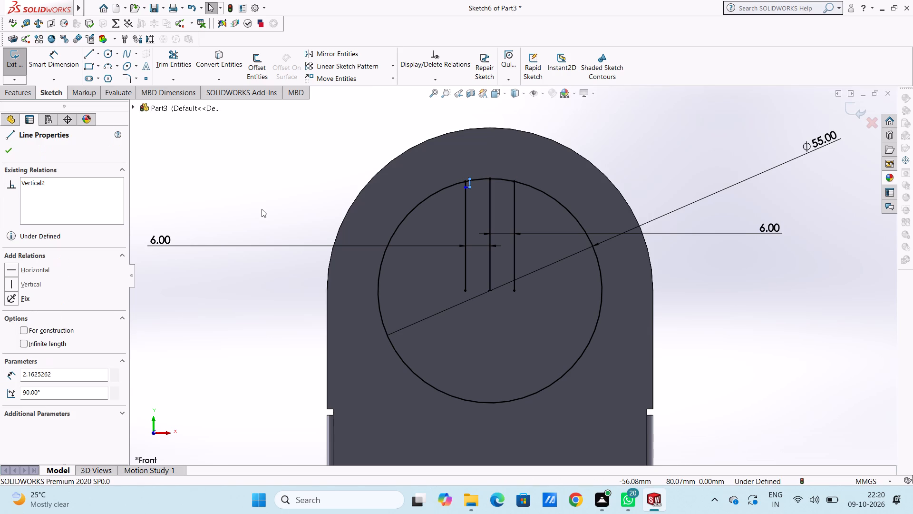
pyautogui.hotkey('ctrl', 'z')
pyautogui.hotkey('ctrl', 'z')
pyautogui.hotkey('ctrl', 'z')
pyautogui.hotkey('ctrl', 'z')
pyautogui.hotkey('ctrl', 'z')
pyautogui.hotkey('ctrl', 'z')
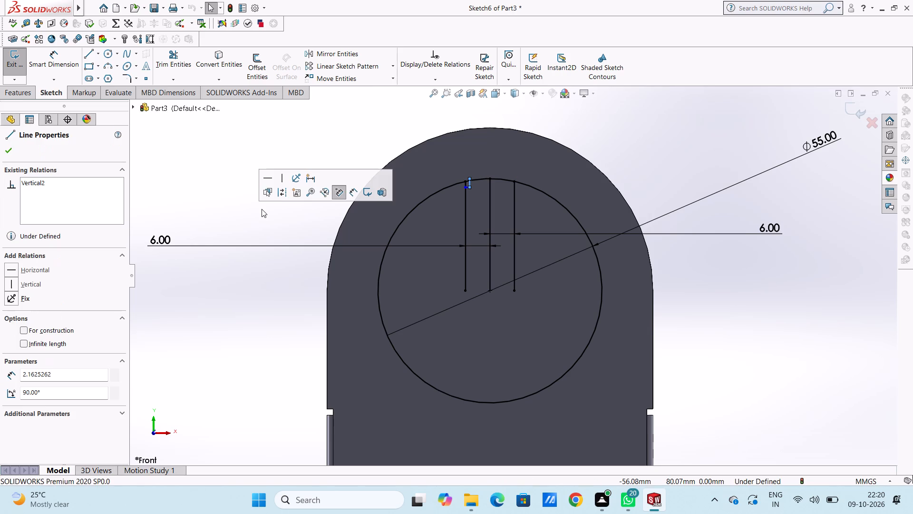
pyautogui.click(236, 287)
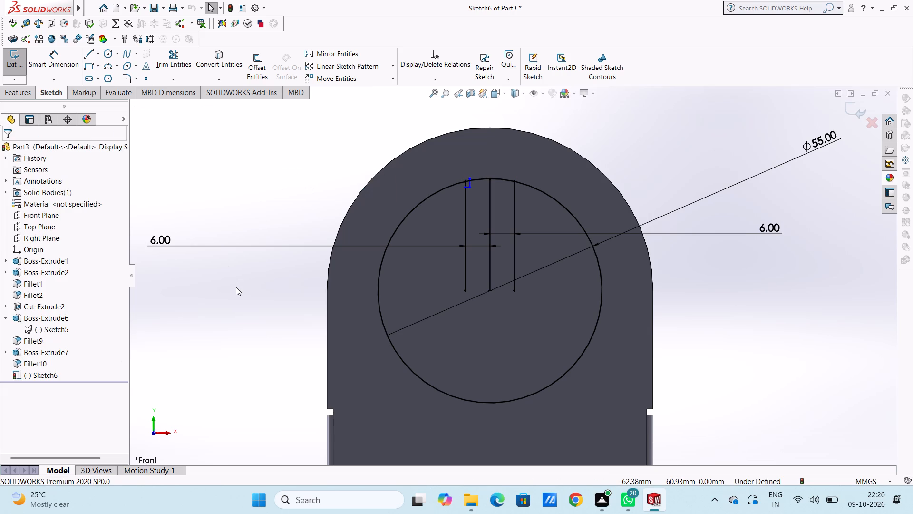
pyautogui.hotkey('ctrl', 'z')
pyautogui.hotkey('ctrl', 'z')
pyautogui.hotkey('ctrl', 'z')
pyautogui.hotkey('ctrl', 'z')
pyautogui.hotkey('ctrl', 'z')
# Delete the vertical centre line and its two 6 mm offset lines from inside the circle.
pyautogui.click(466, 217)
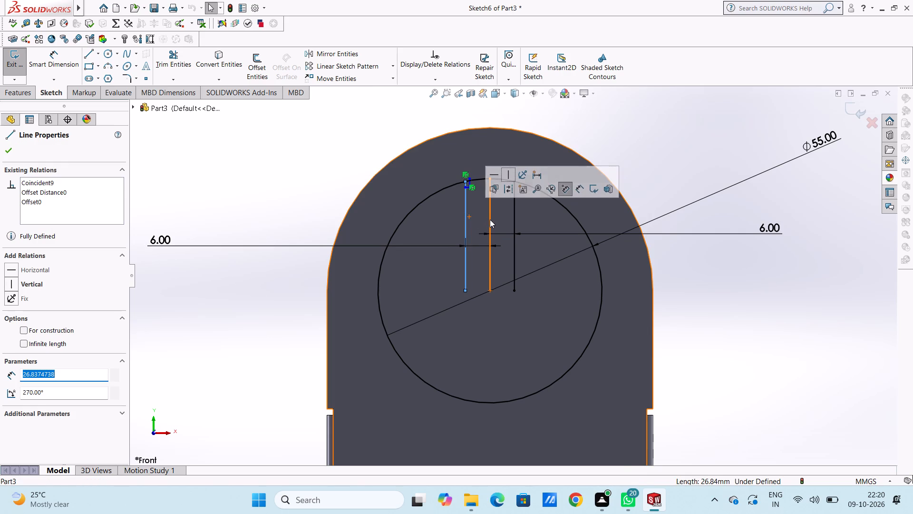
pyautogui.keyDown('ctrl'); pyautogui.click(490, 220); pyautogui.keyUp('ctrl')
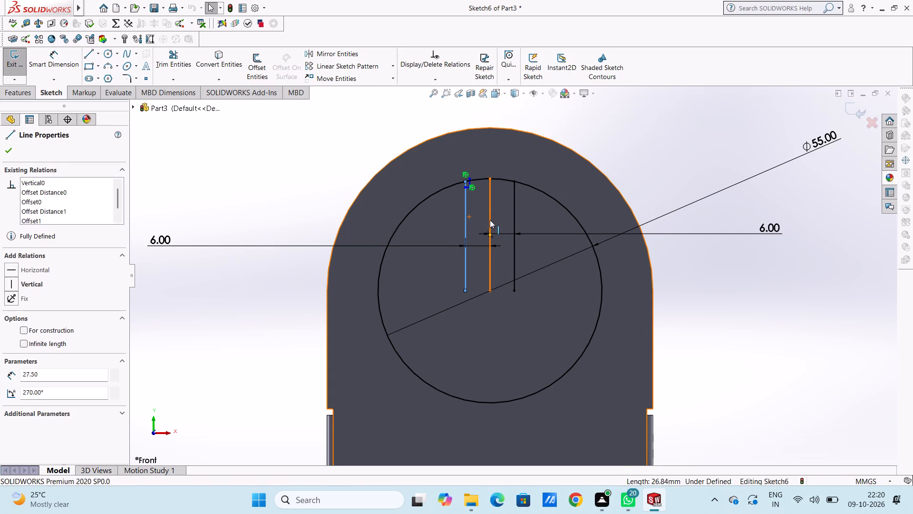
pyautogui.keyDown('ctrl'); pyautogui.click(512, 223); pyautogui.keyUp('ctrl')
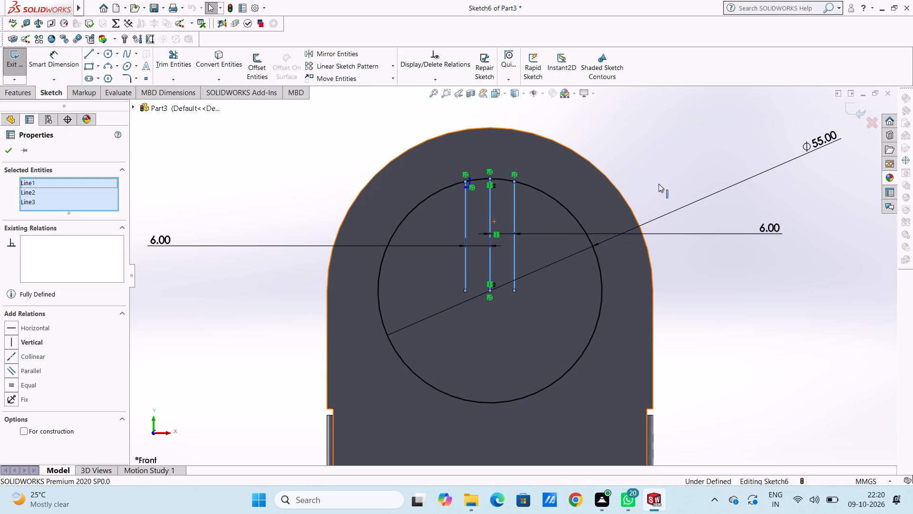
pyautogui.rightClick(696, 168)
pyautogui.click(738, 297)
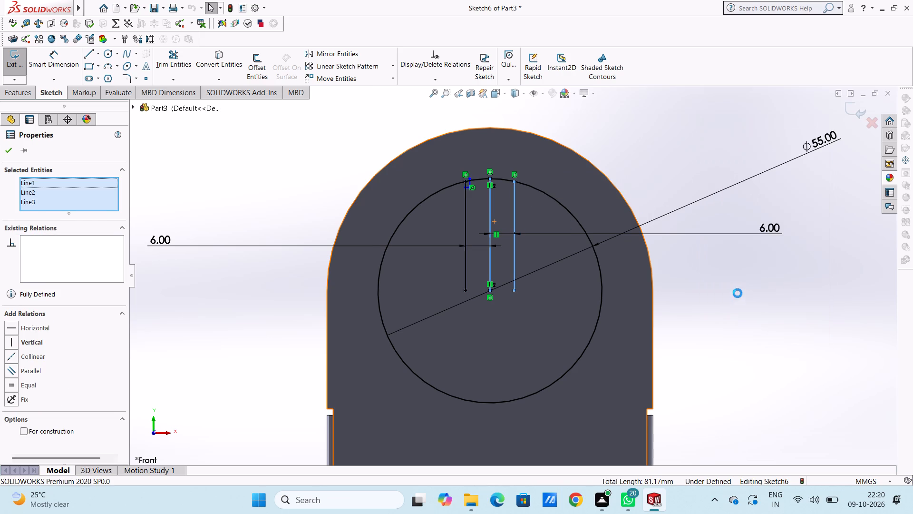
# Delete the three remaining lines of the partial notch at the top of the circle.
pyautogui.scroll(-4, 496, 218)
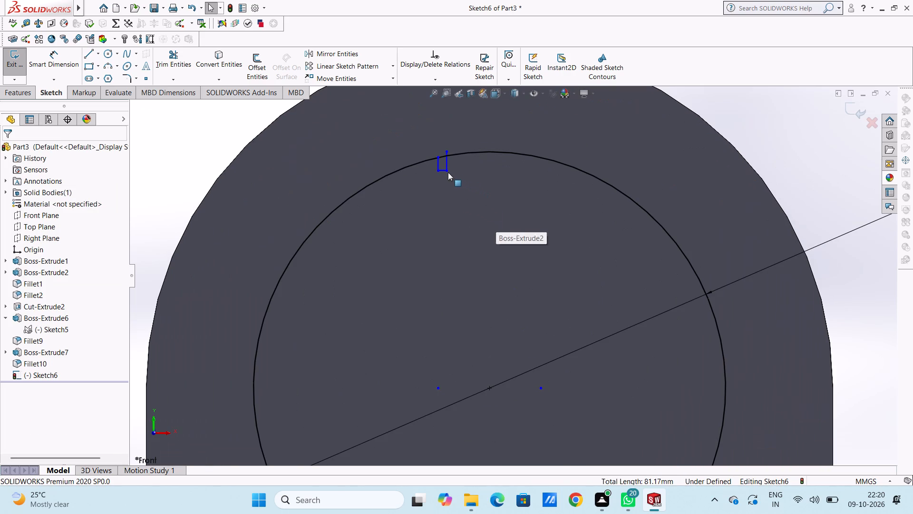
pyautogui.click(446, 171)
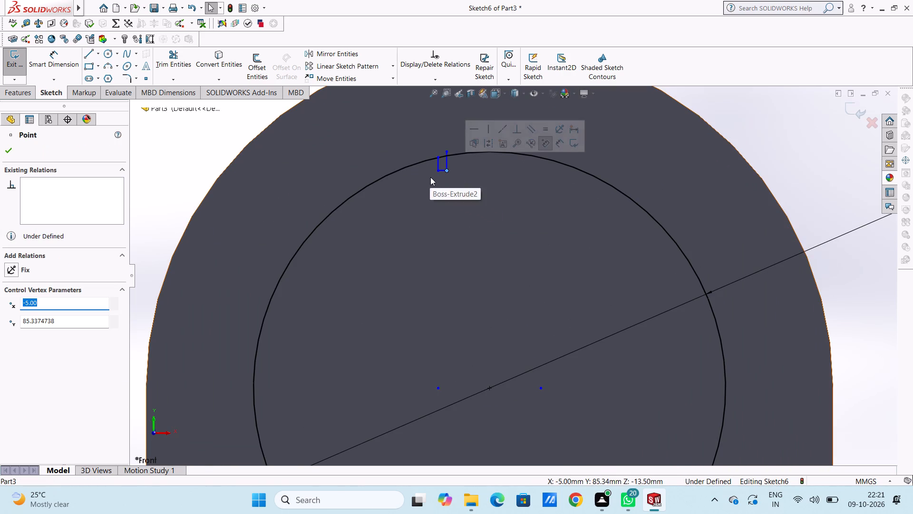
pyautogui.keyDown('ctrl'); pyautogui.click(439, 166); pyautogui.keyUp('ctrl')
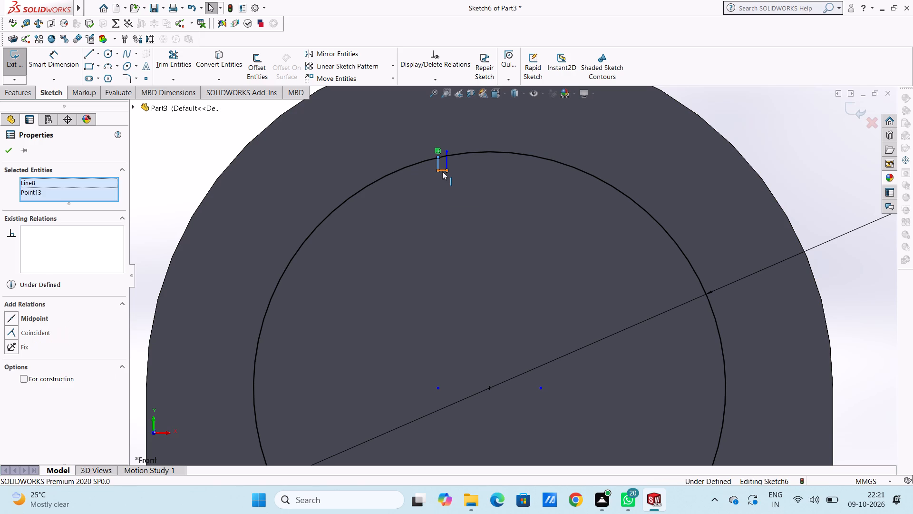
pyautogui.keyDown('ctrl'); pyautogui.click(442, 171); pyautogui.keyUp('ctrl')
pyautogui.keyDown('ctrl'); pyautogui.click(447, 161); pyautogui.keyUp('ctrl')
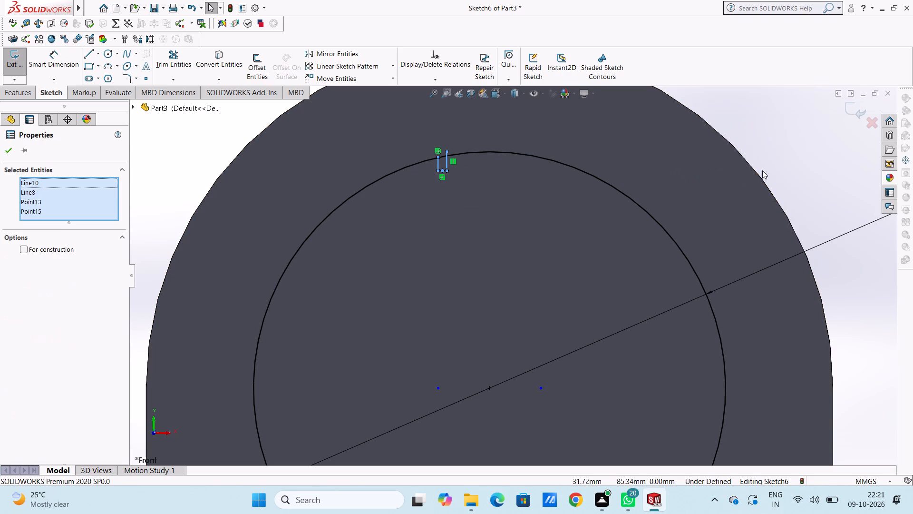
pyautogui.rightClick(793, 149)
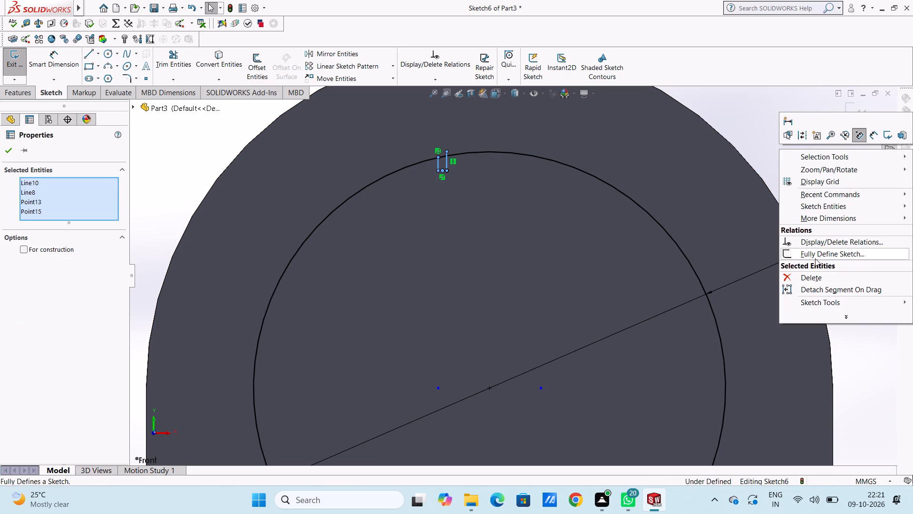
pyautogui.click(814, 277)
pyautogui.click(544, 248)
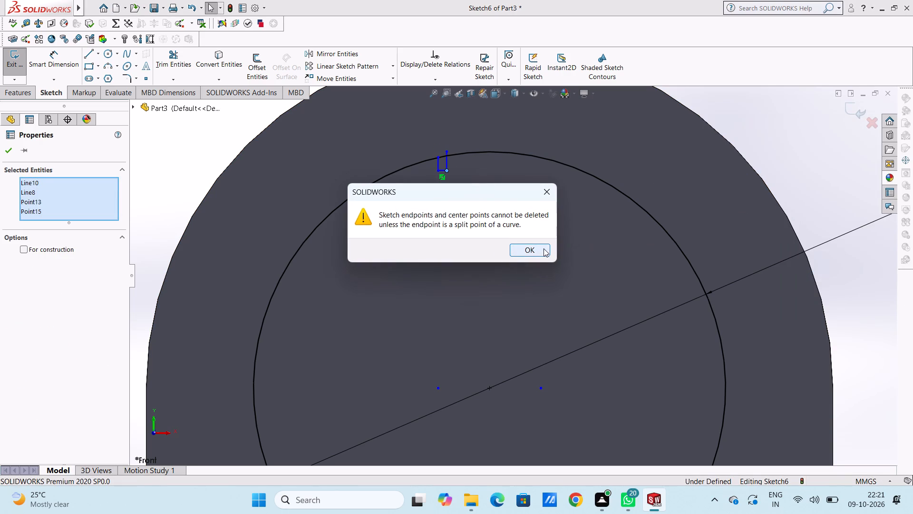
pyautogui.click(541, 248)
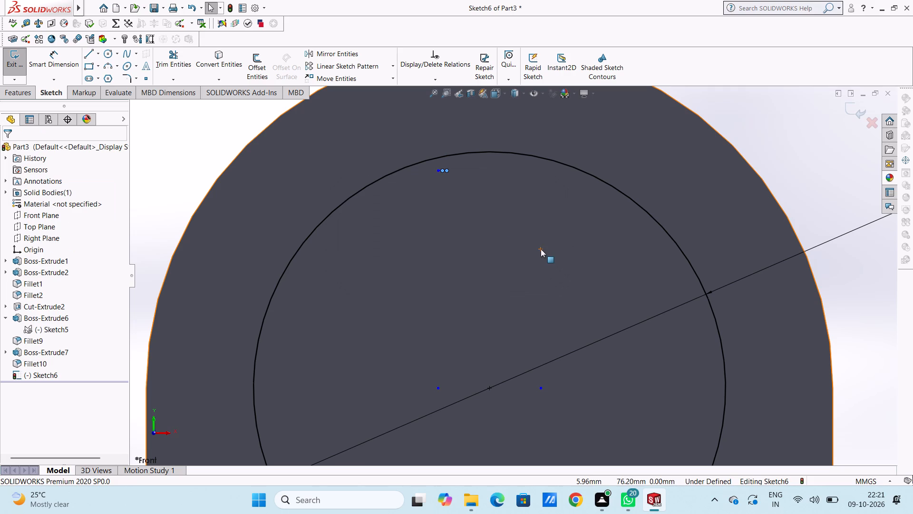
pyautogui.click(433, 163)
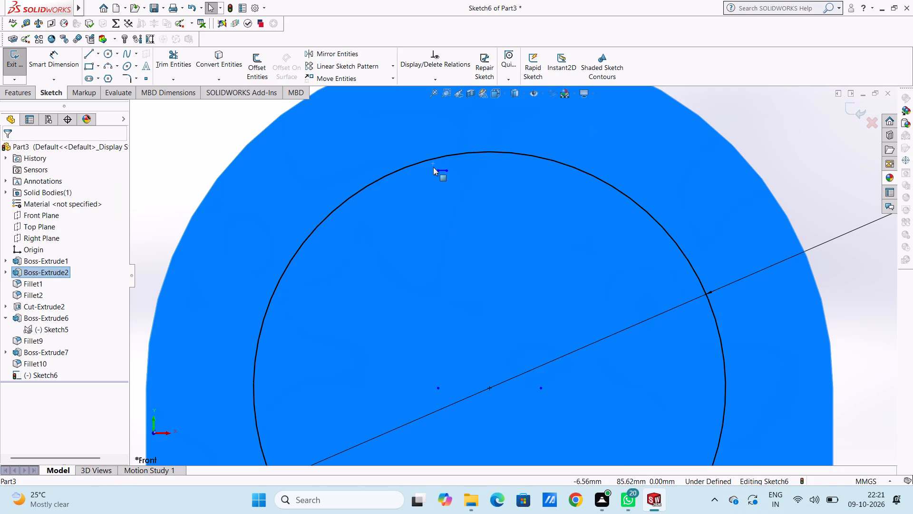
pyautogui.moveTo(433, 166); pyautogui.dragTo(455, 183)
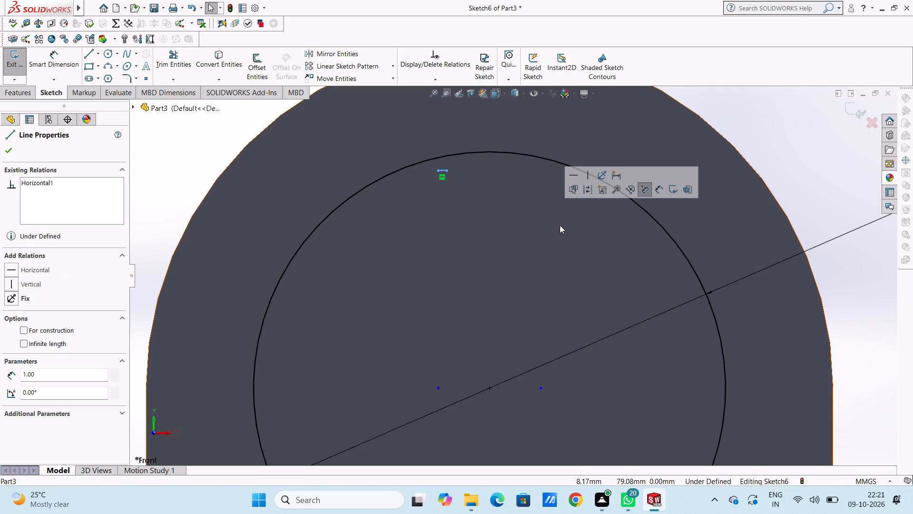
pyautogui.press('Delete')
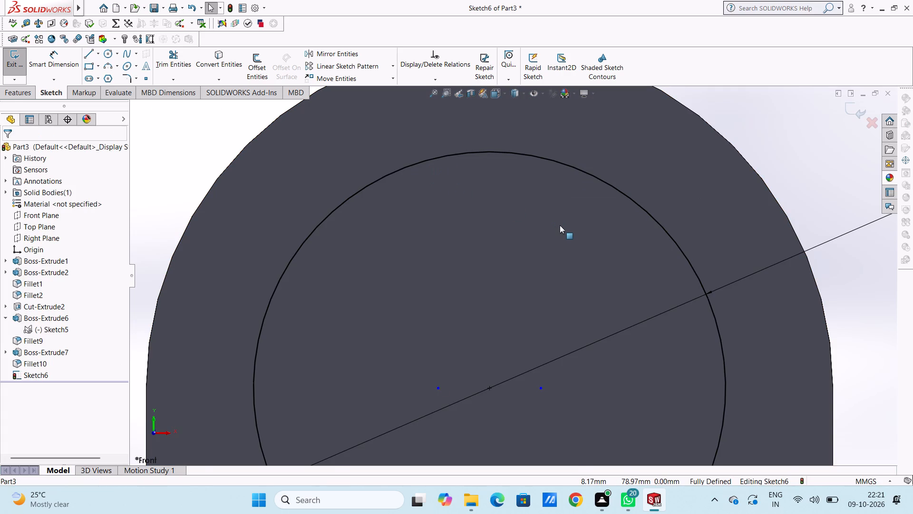
# Sketch a vertical line 26.5 mm long straight up from the centre of the 55 mm circle.
pyautogui.scroll(4, 560, 225)
pyautogui.click(321, 232)
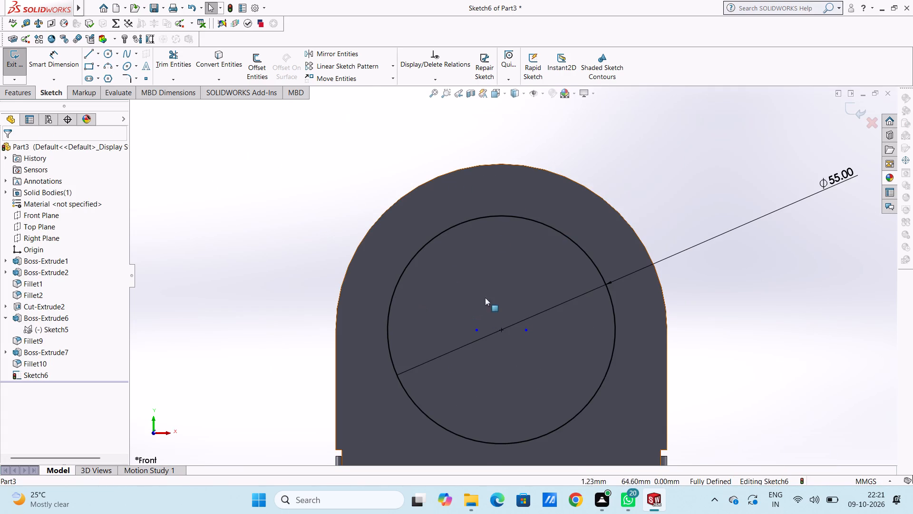
pyautogui.click(87, 52)
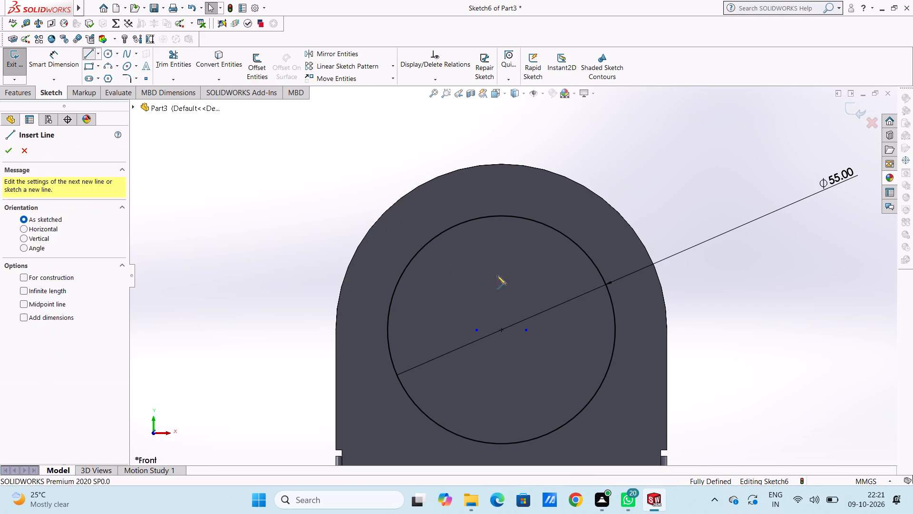
pyautogui.click(503, 330)
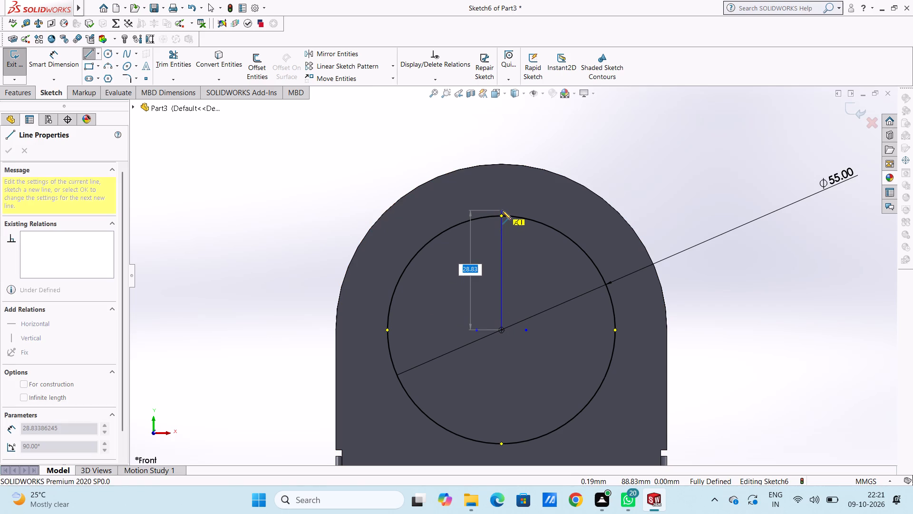
pyautogui.write('26.5')
pyautogui.press('Return')
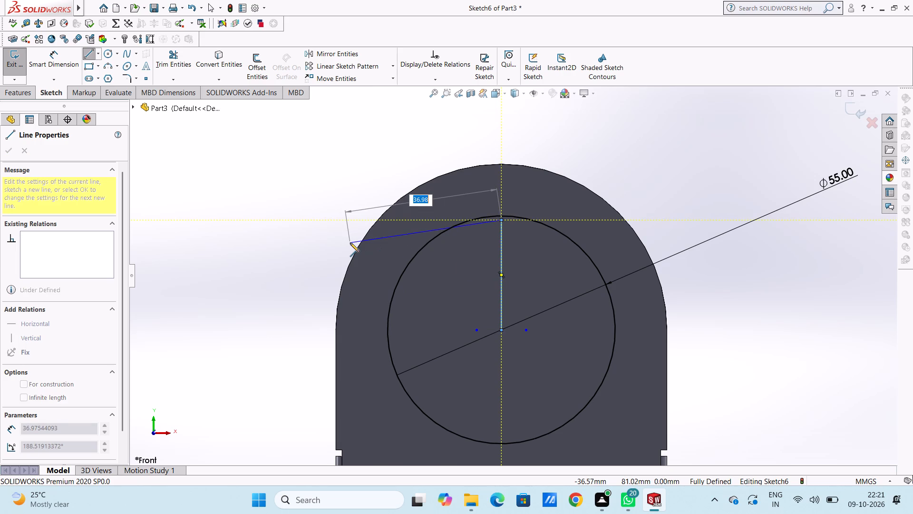
pyautogui.press('Escape')
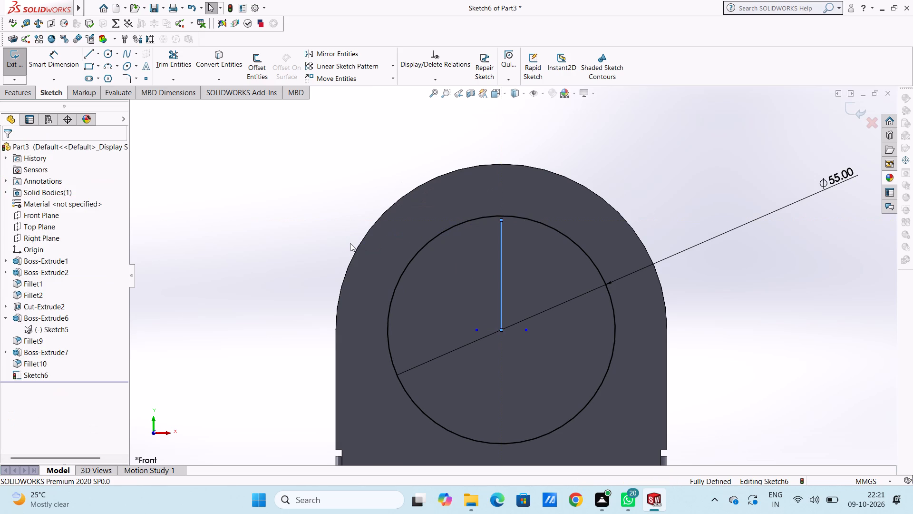
# Undo the 26.5 mm vertical line drawn up from the circle's centre.
pyautogui.hotkey('ctrl', 'z')
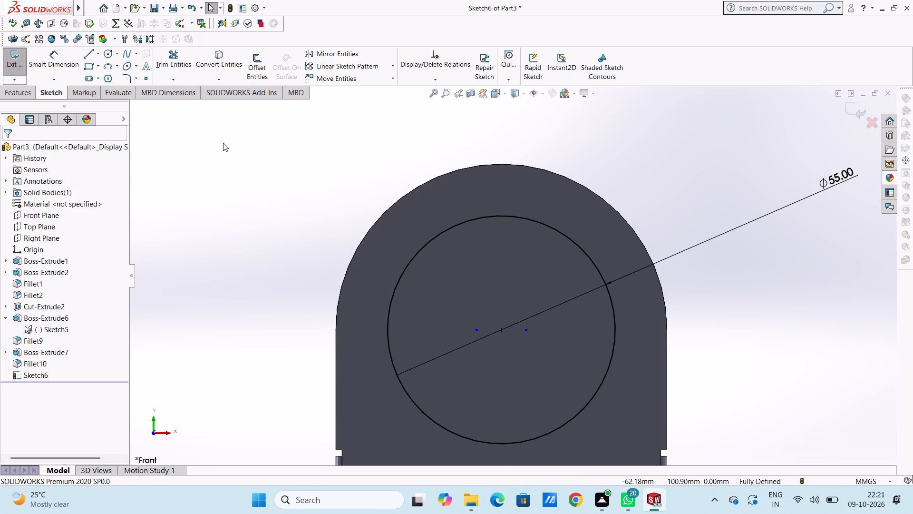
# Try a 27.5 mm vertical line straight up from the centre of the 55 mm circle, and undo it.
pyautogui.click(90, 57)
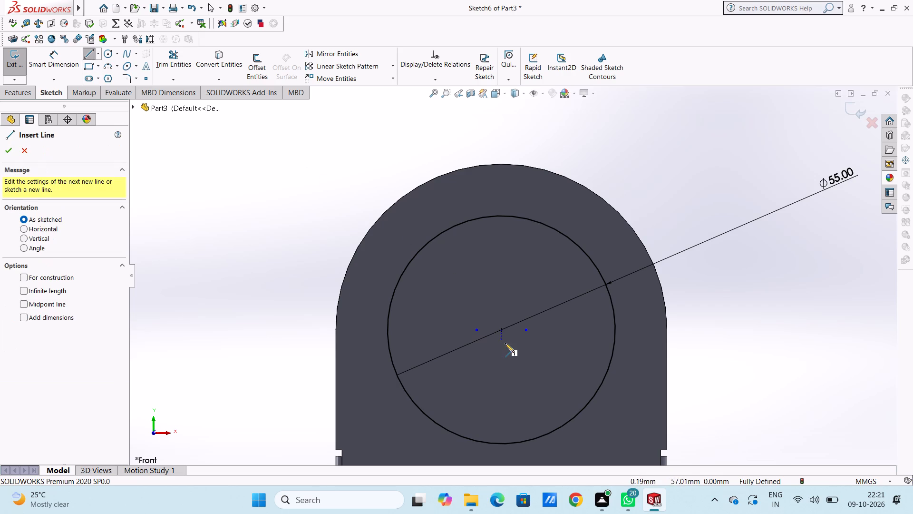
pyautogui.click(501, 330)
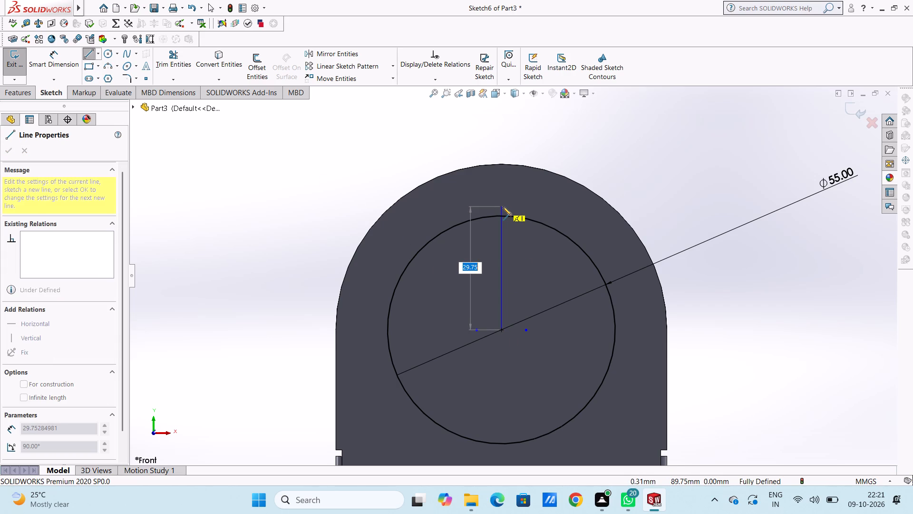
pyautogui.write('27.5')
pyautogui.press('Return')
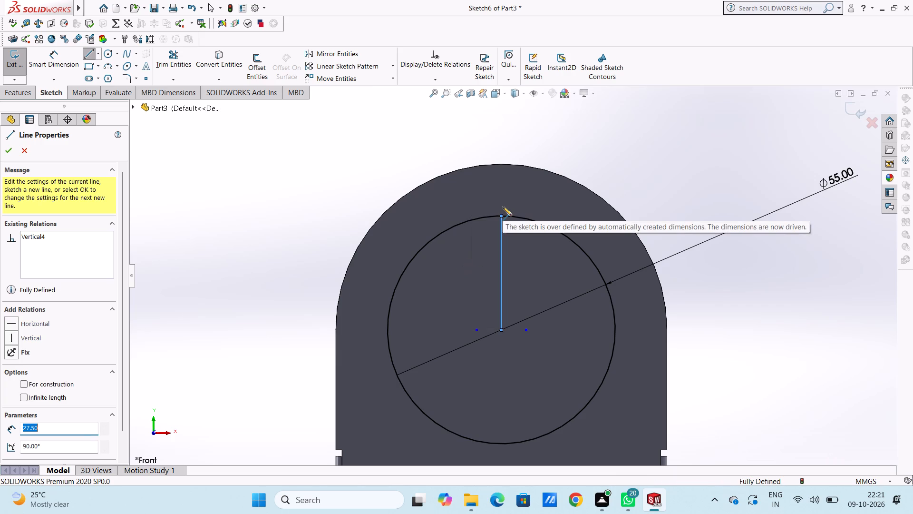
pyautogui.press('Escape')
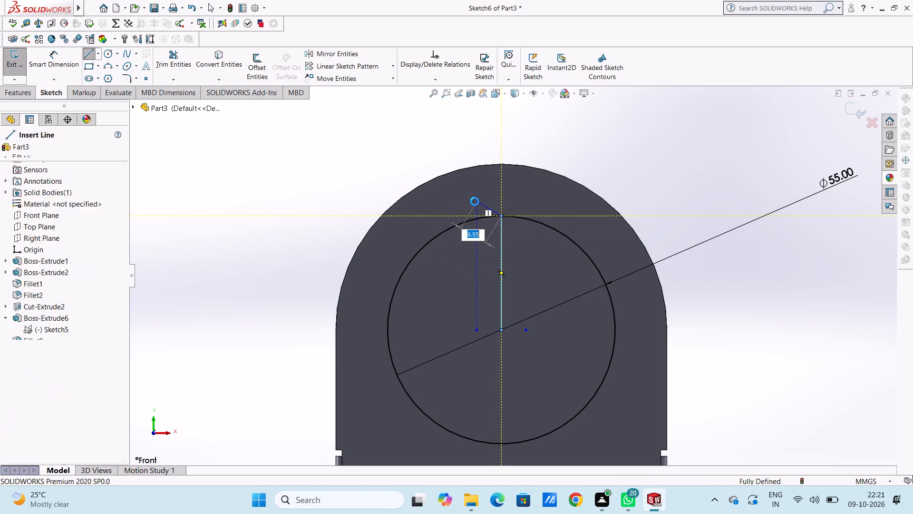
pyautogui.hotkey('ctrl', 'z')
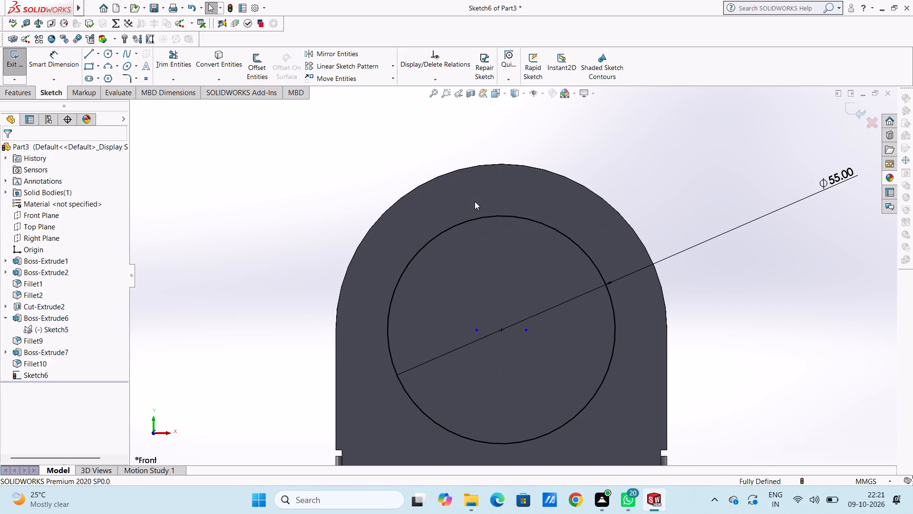
# Sketch a vertical line 28.5 mm long straight up from the centre of the 55 mm circle.
pyautogui.click(88, 52)
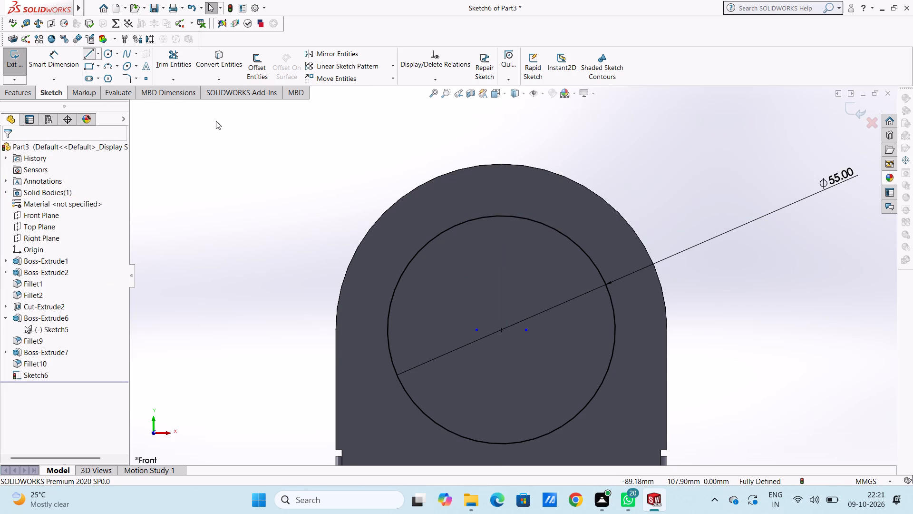
pyautogui.click(501, 331)
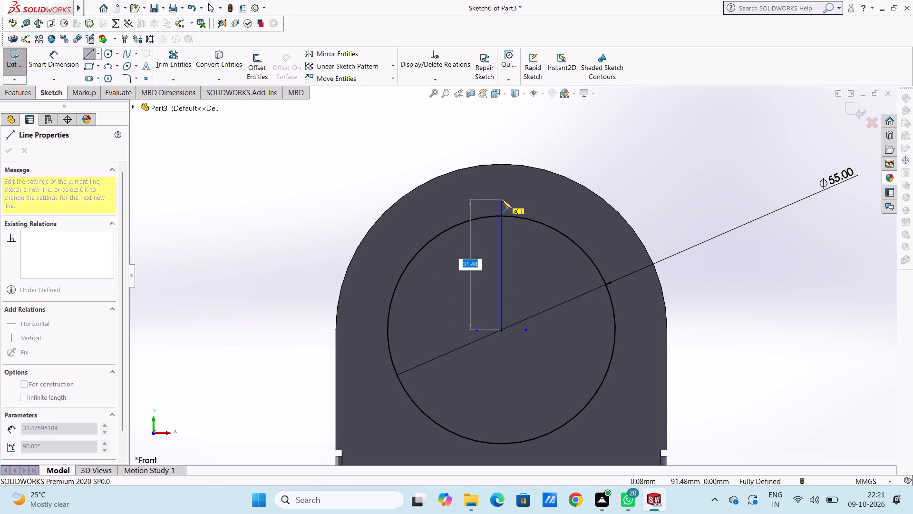
pyautogui.write('28.5')
pyautogui.press('Return')
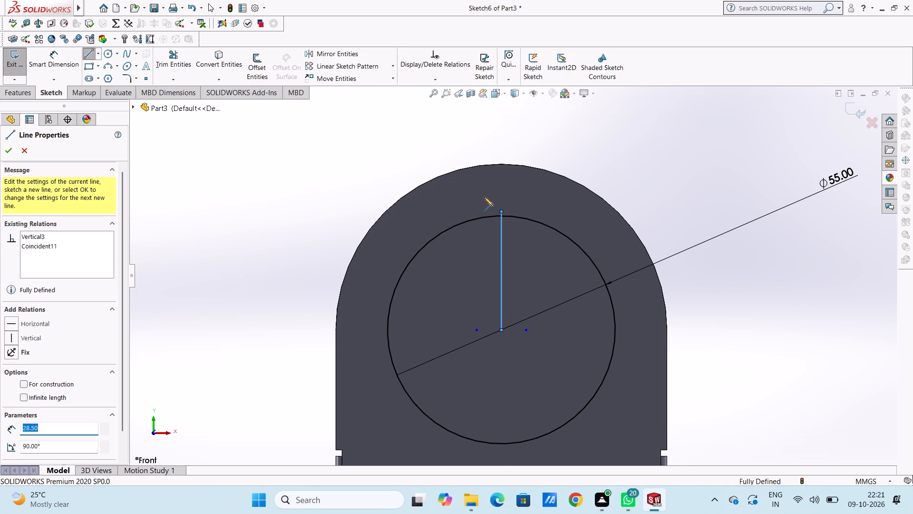
pyautogui.rightClick(423, 148)
pyautogui.click(441, 152)
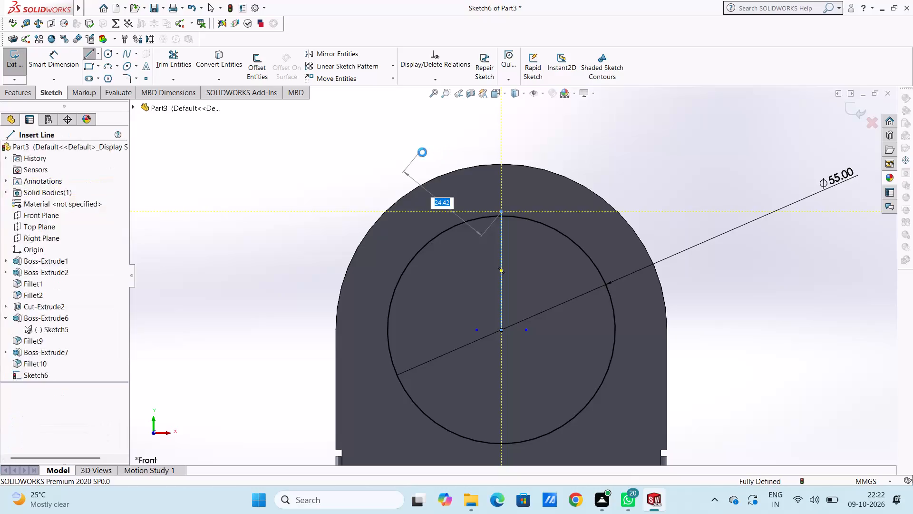
pyautogui.click(382, 160)
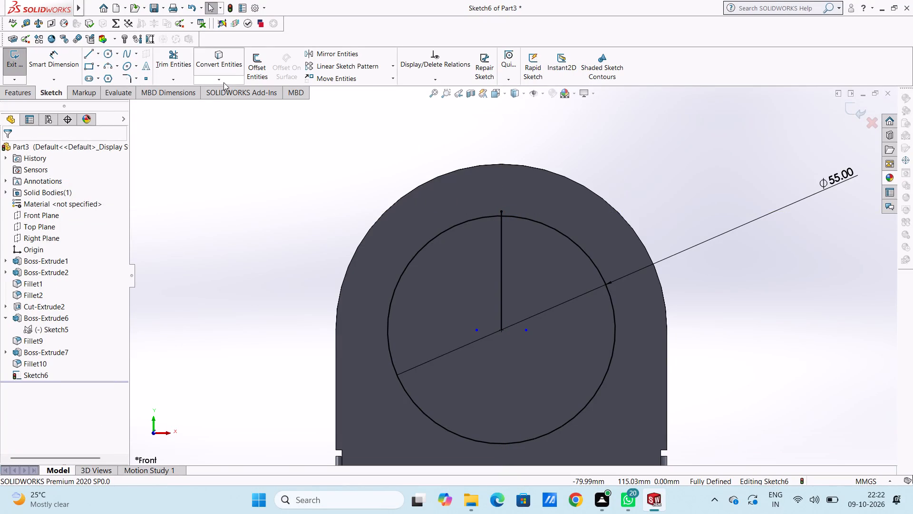
# Offset the vertical centre line by 6 mm in both directions, with dimensions added.
pyautogui.click(257, 63)
pyautogui.click(501, 227)
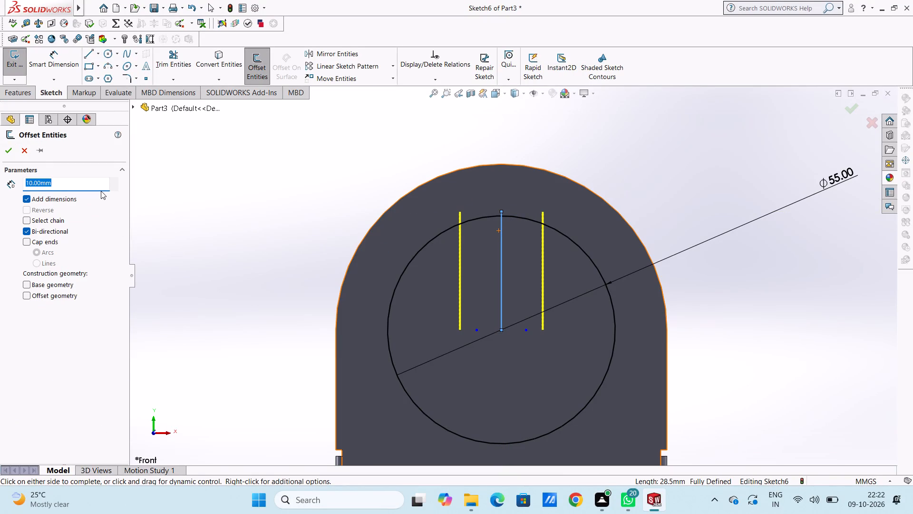
pyautogui.press('6')
pyautogui.press('Return')
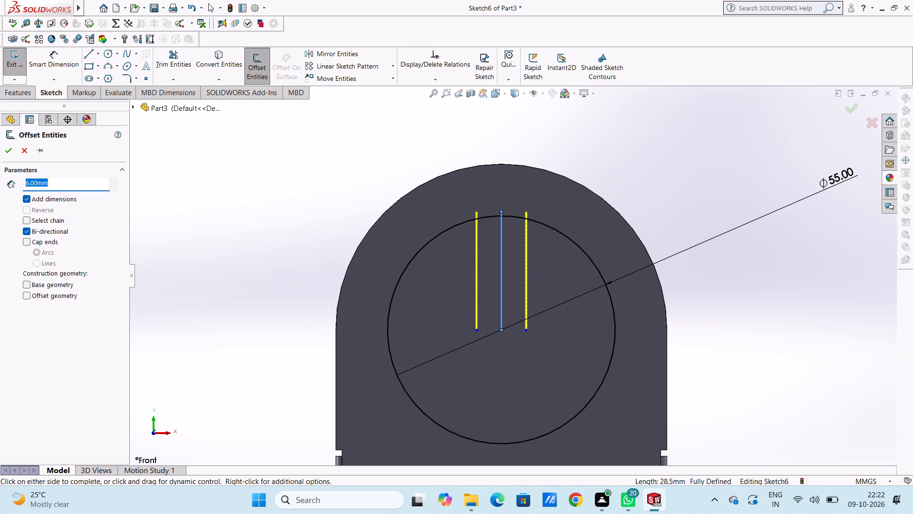
pyautogui.click(10, 151)
pyautogui.click(194, 188)
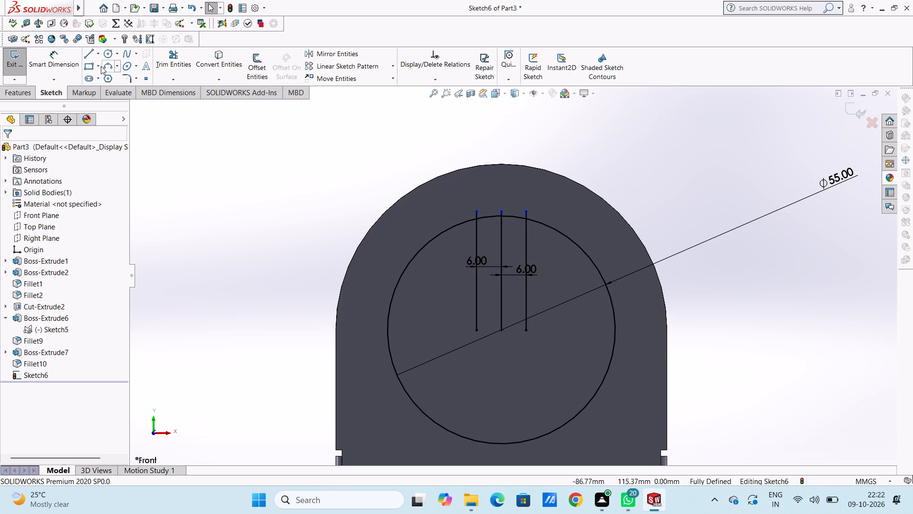
# Sketch a 1 mm horizontal line from the top end of the left offset line towards the centre line.
pyautogui.click(88, 55)
pyautogui.scroll(-5, 546, 225)
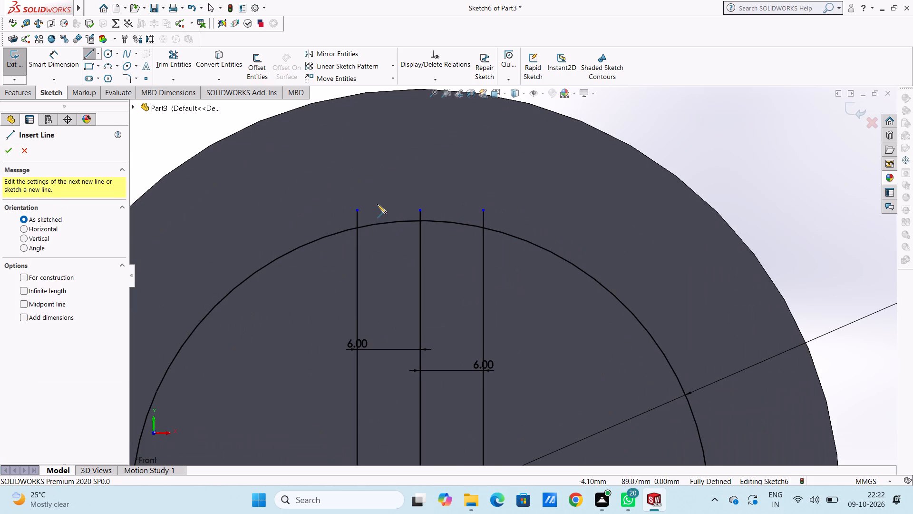
pyautogui.click(359, 209)
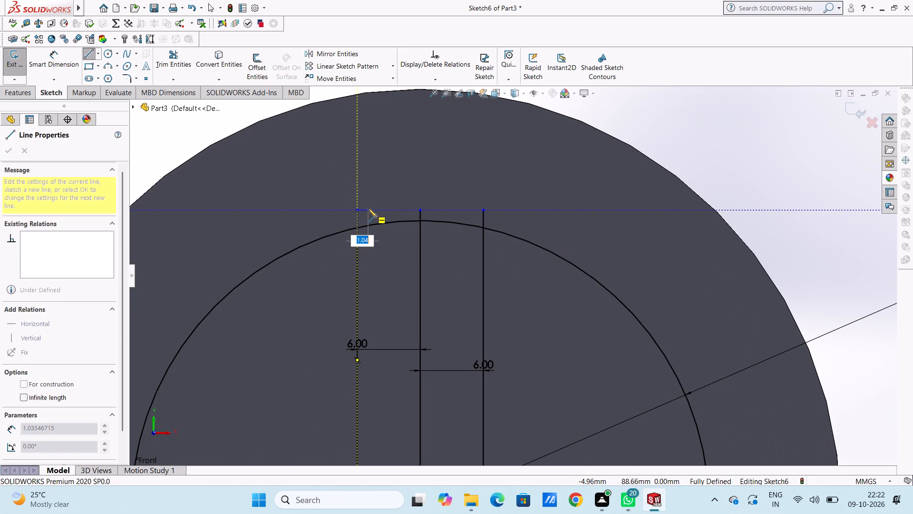
pyautogui.press('1')
pyautogui.press('Return')
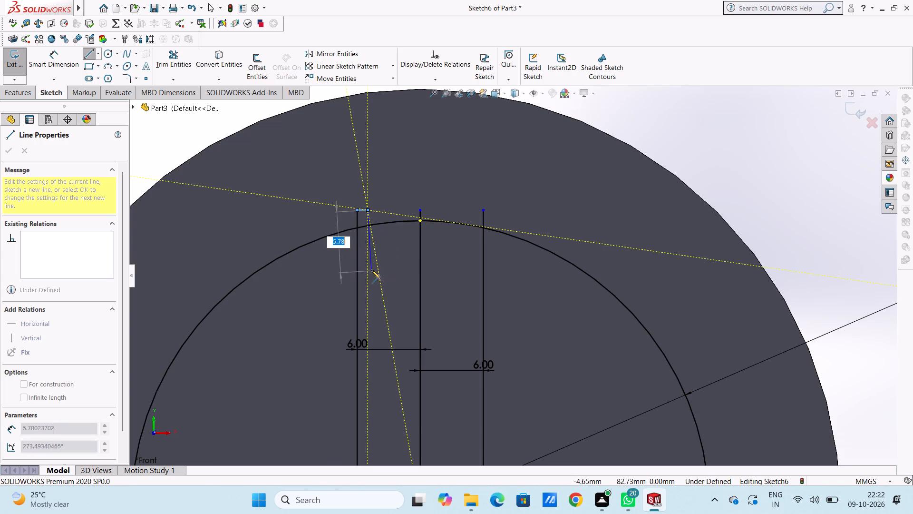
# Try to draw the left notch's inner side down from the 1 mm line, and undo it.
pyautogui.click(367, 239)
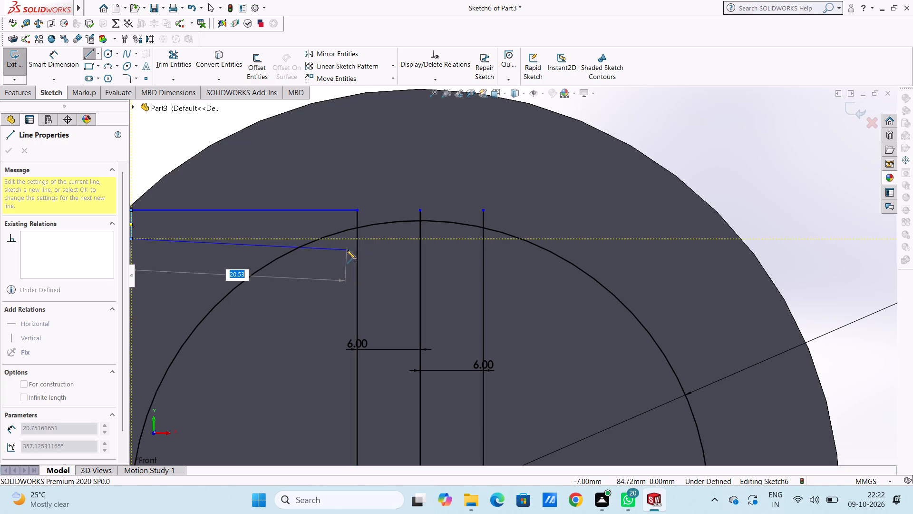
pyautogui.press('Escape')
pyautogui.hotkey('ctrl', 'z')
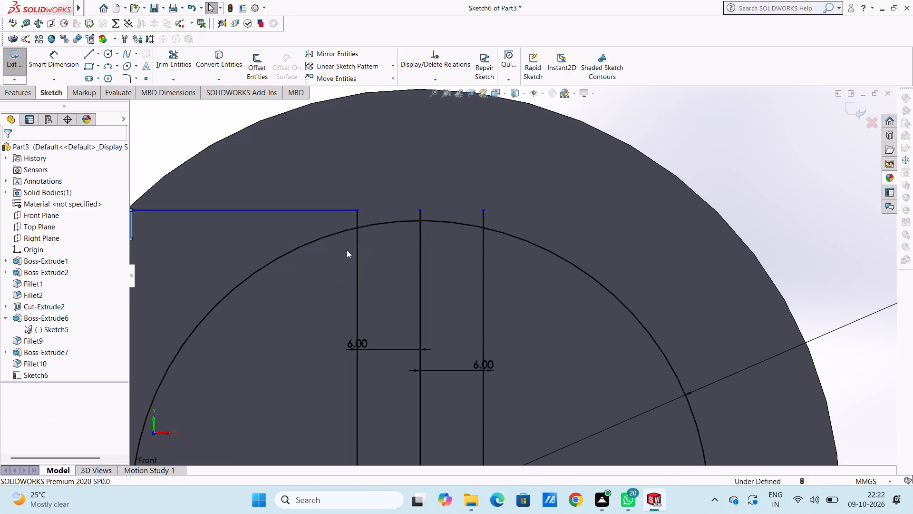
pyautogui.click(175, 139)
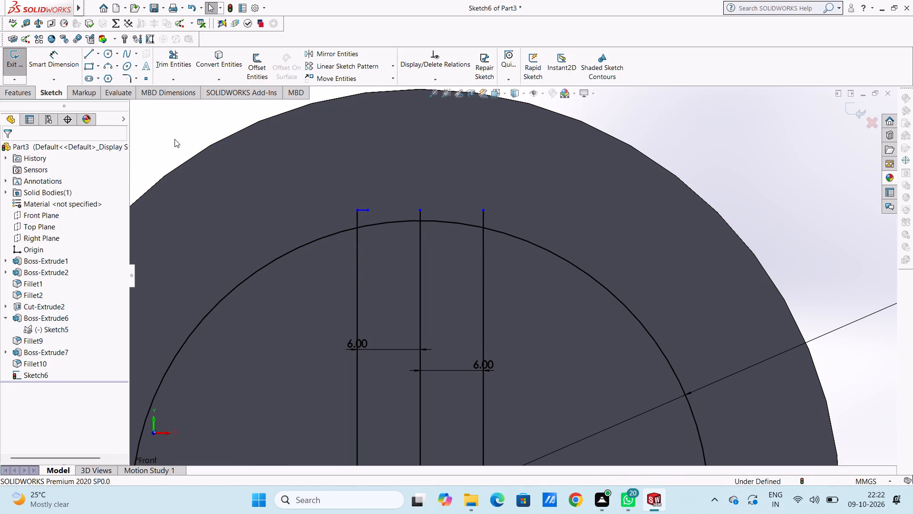
# Complete the left notch outline with a vertical inner side about 3 mm long and a bottom line back to the left offset line.
pyautogui.click(90, 51)
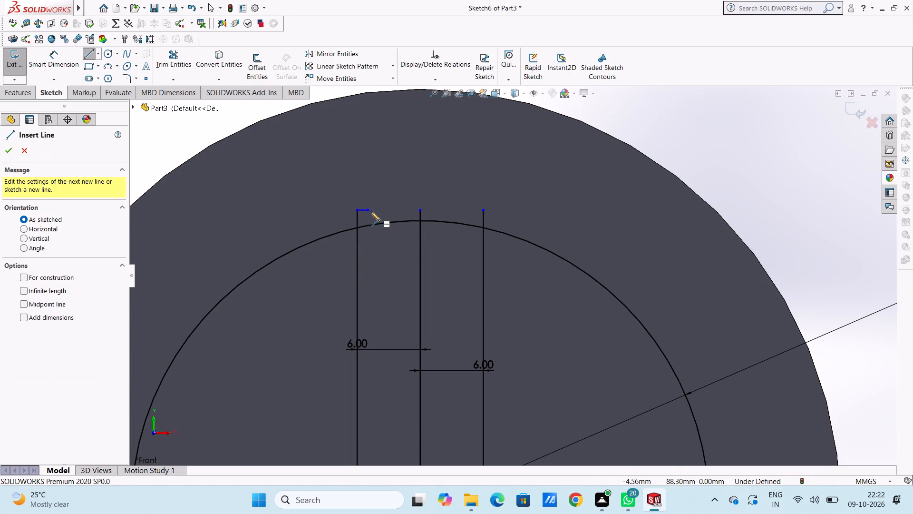
pyautogui.click(369, 211)
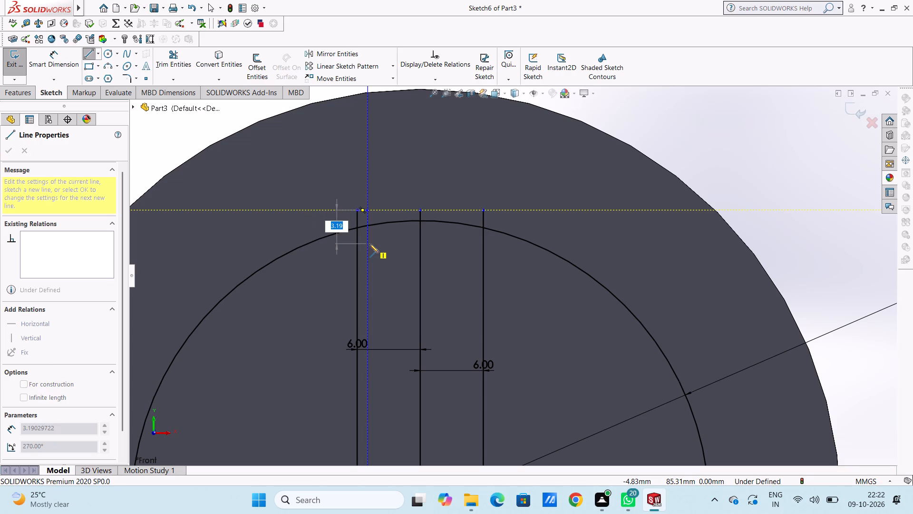
pyautogui.click(369, 240)
pyautogui.click(359, 243)
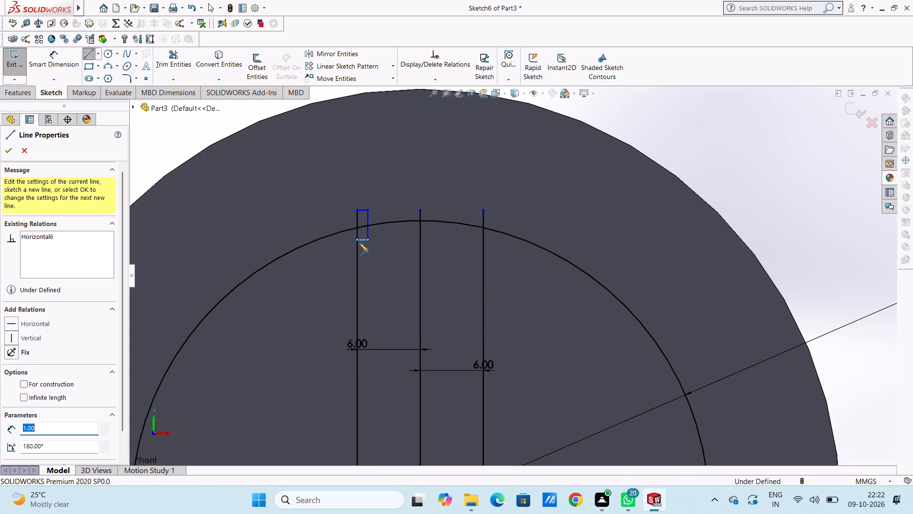
pyautogui.rightClick(396, 267)
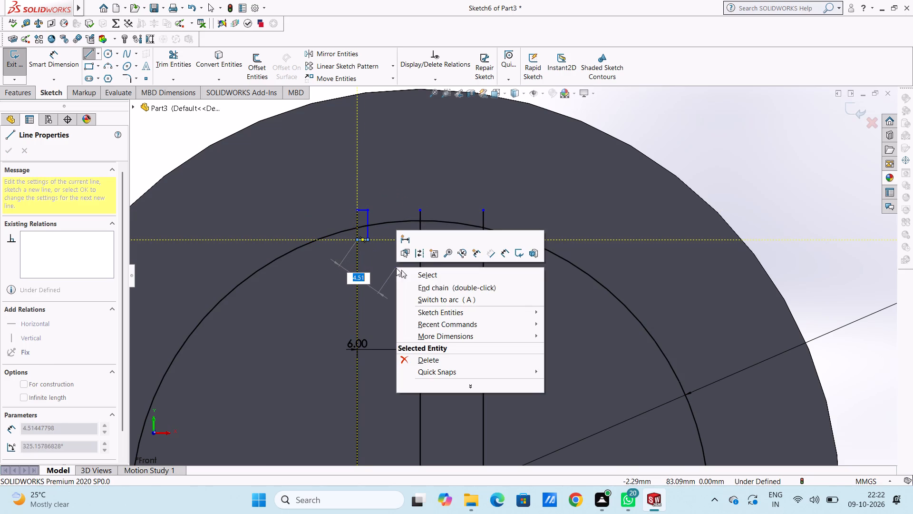
pyautogui.click(410, 278)
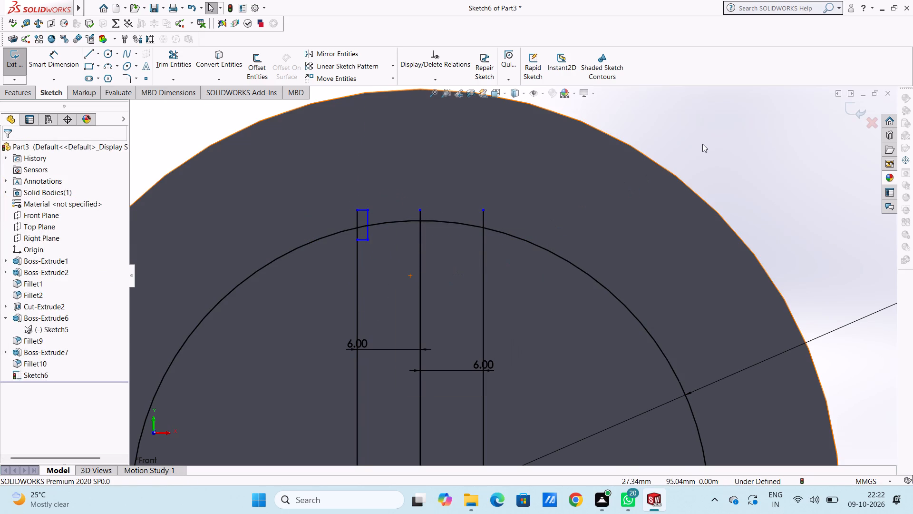
pyautogui.click(702, 144)
# Sketch a matching notch outline inside the right offset line's top end, 1 mm wide and about 2.8 mm tall.
pyautogui.click(90, 53)
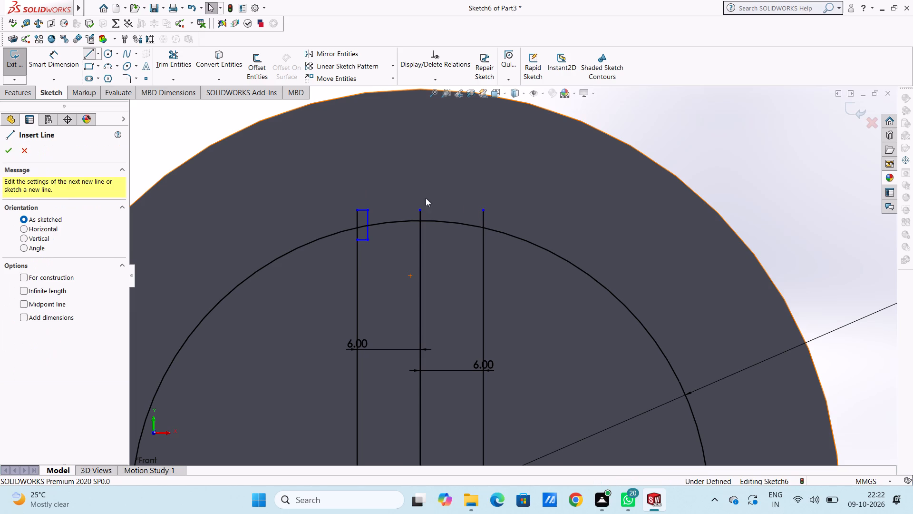
pyautogui.click(484, 209)
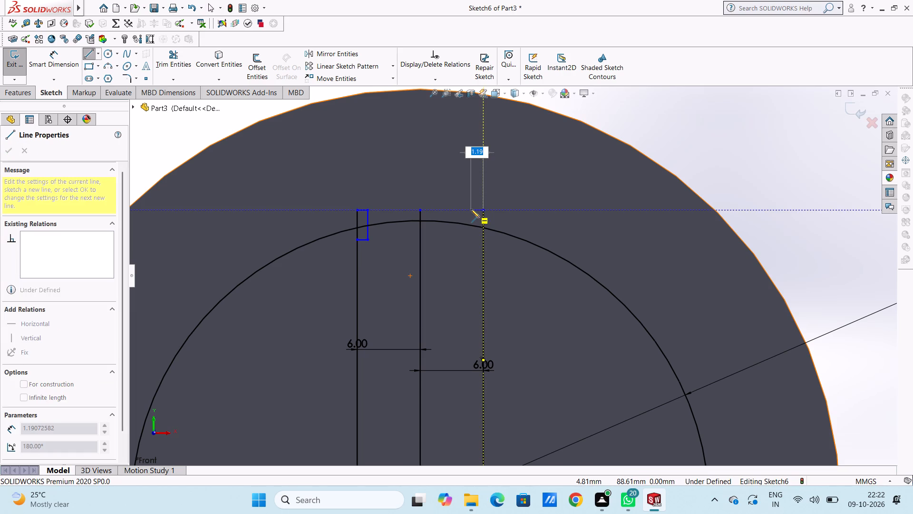
pyautogui.press('1')
pyautogui.press('Return')
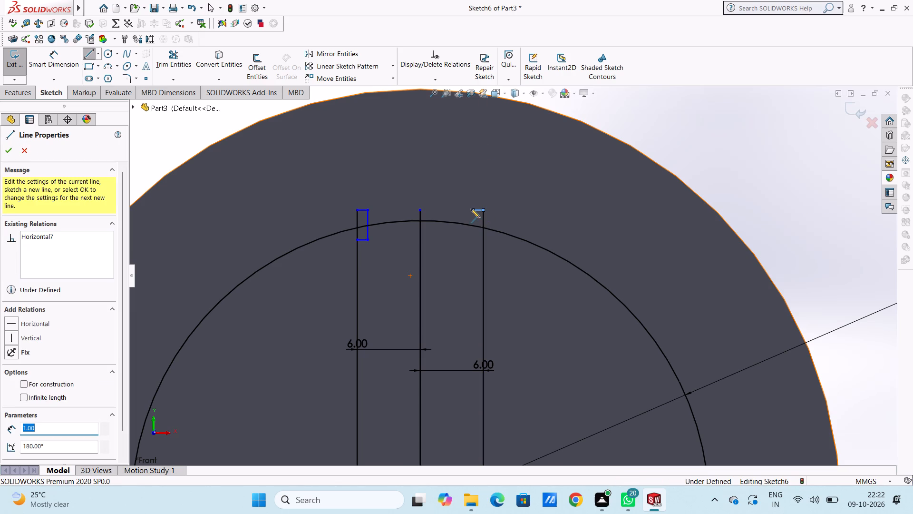
pyautogui.click(472, 239)
pyautogui.click(484, 240)
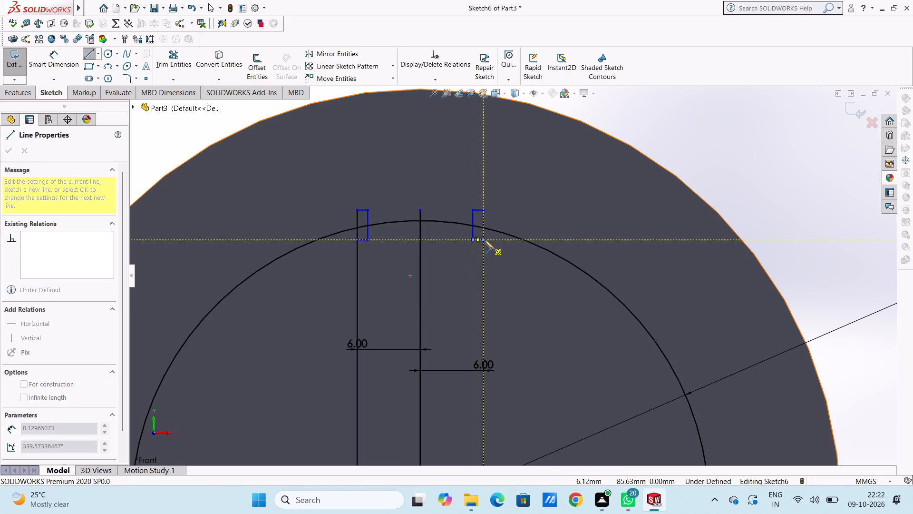
pyautogui.press('Escape')
pyautogui.press('Escape')
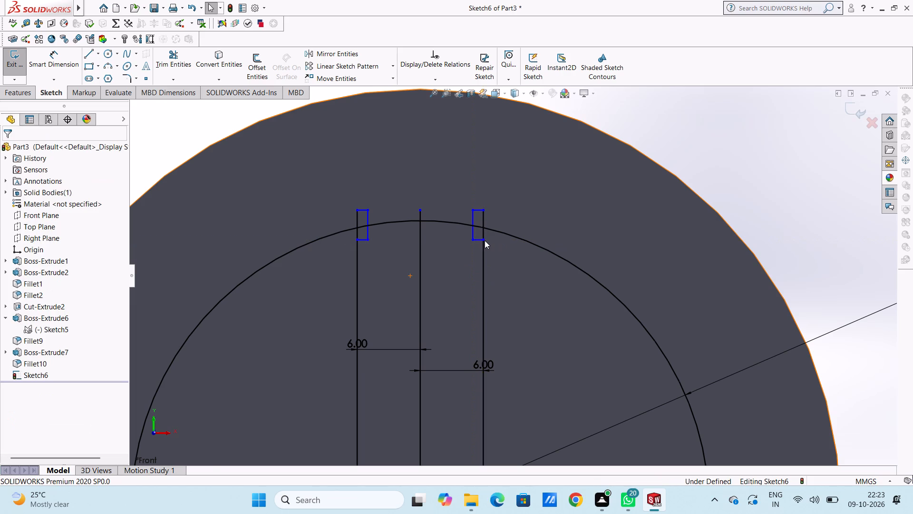
# Dimension the short top edge of the left notch, placing the dimension above the upright's rounded outline.
pyautogui.scroll(3, 485, 240)
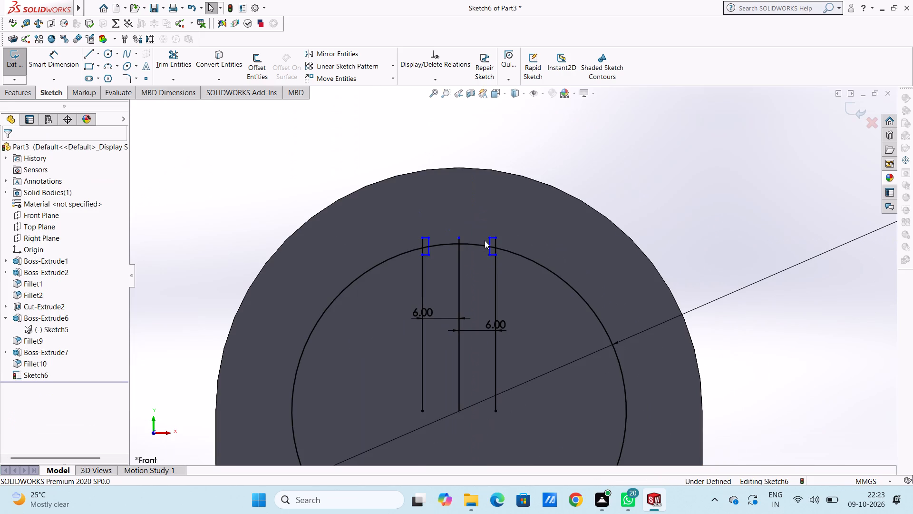
pyautogui.scroll(-1, 483, 301)
pyautogui.click(61, 62)
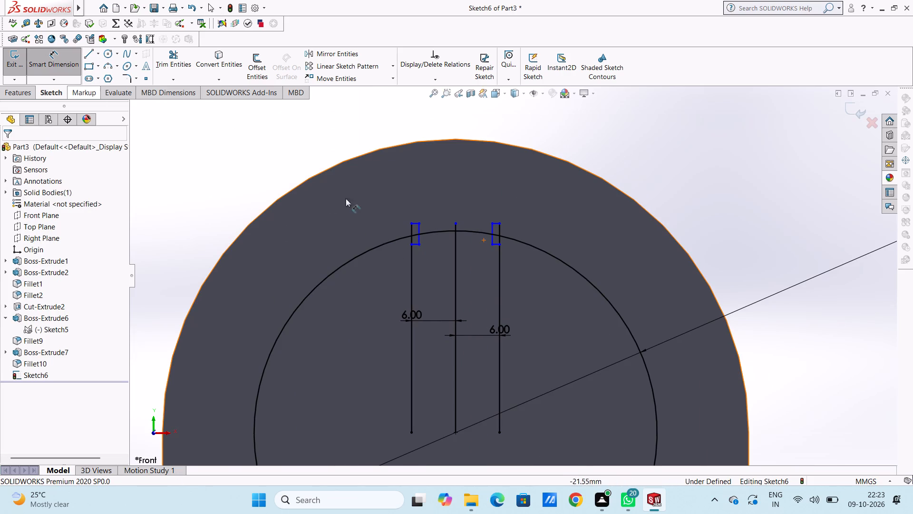
pyautogui.click(416, 224)
pyautogui.scroll(4, 409, 154)
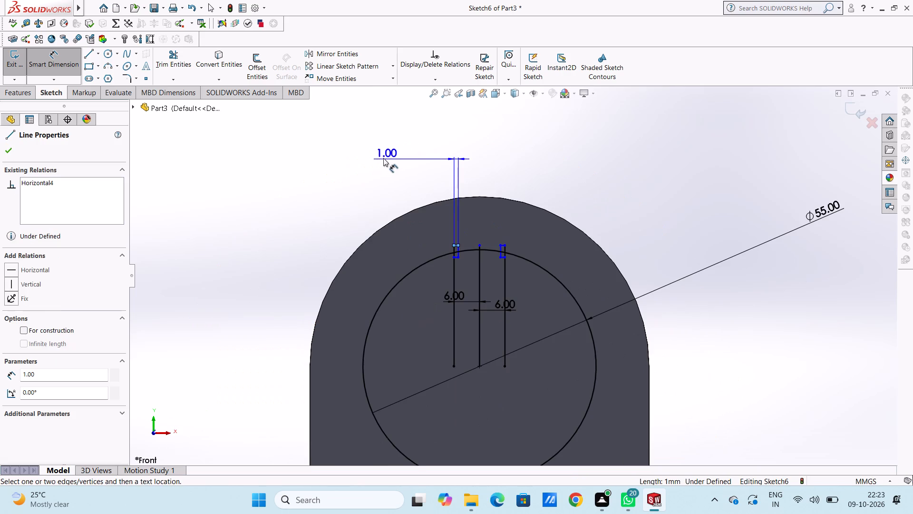
pyautogui.click(351, 163)
pyautogui.click(312, 147)
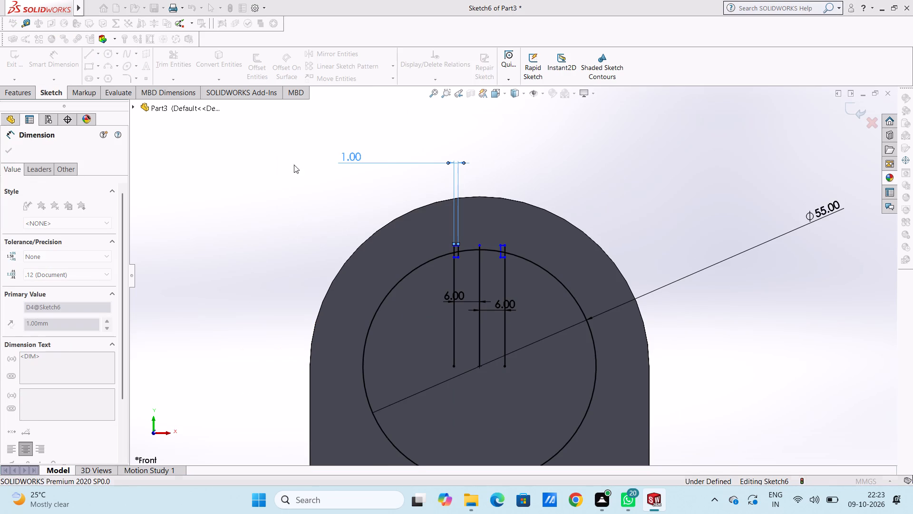
pyautogui.click(271, 172)
pyautogui.scroll(-5, 461, 283)
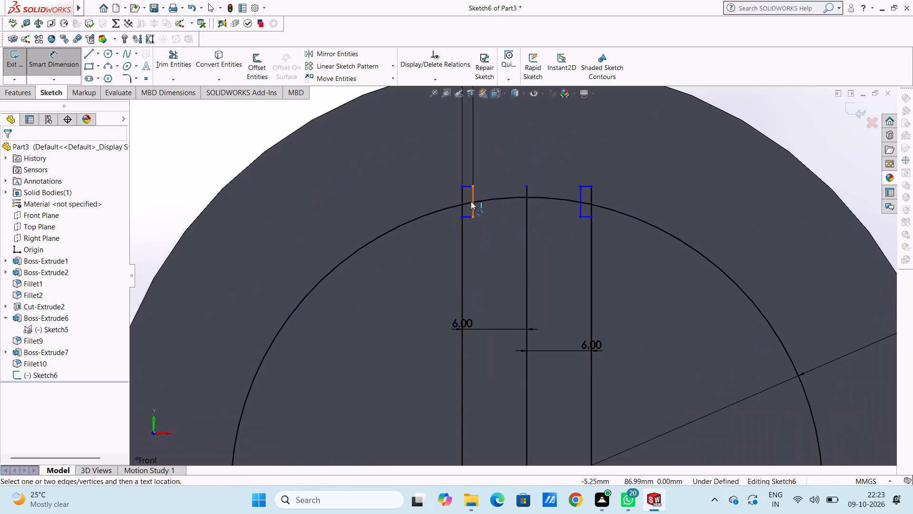
# Dimension the height of the left notch's inner vertical side, placing the dimension left of the upright.
pyautogui.click(472, 197)
pyautogui.scroll(4, 384, 202)
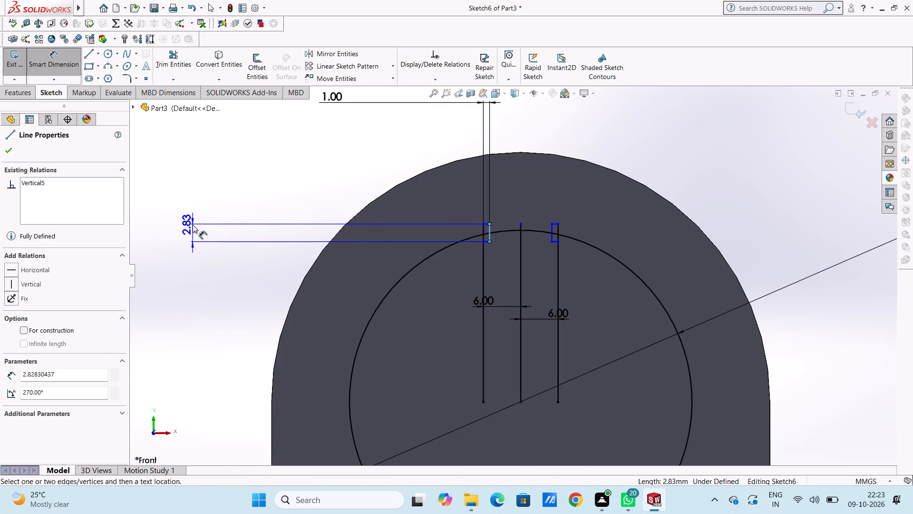
pyautogui.click(193, 225)
pyautogui.click(148, 211)
pyautogui.click(198, 145)
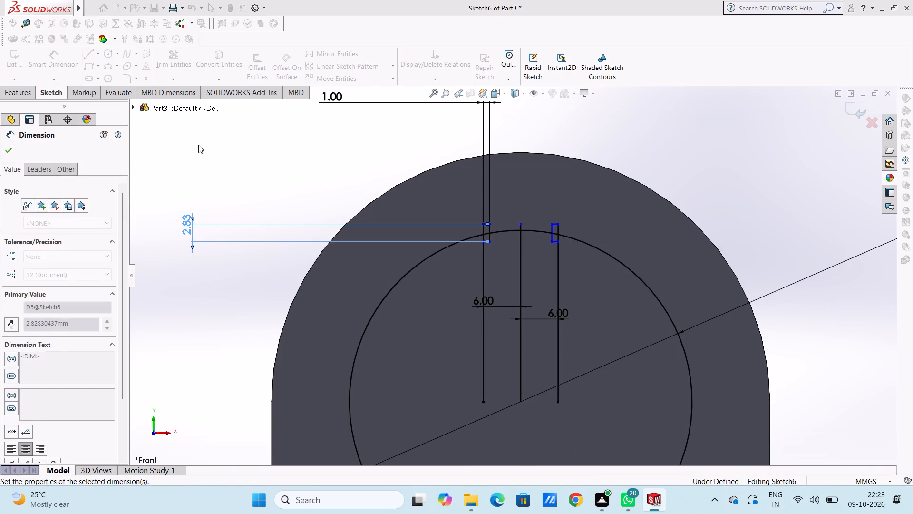
# Dimension the vertical distance from the origin to the left notch's lower inner corner, placing it left of the upright.
pyautogui.scroll(3, 520, 417)
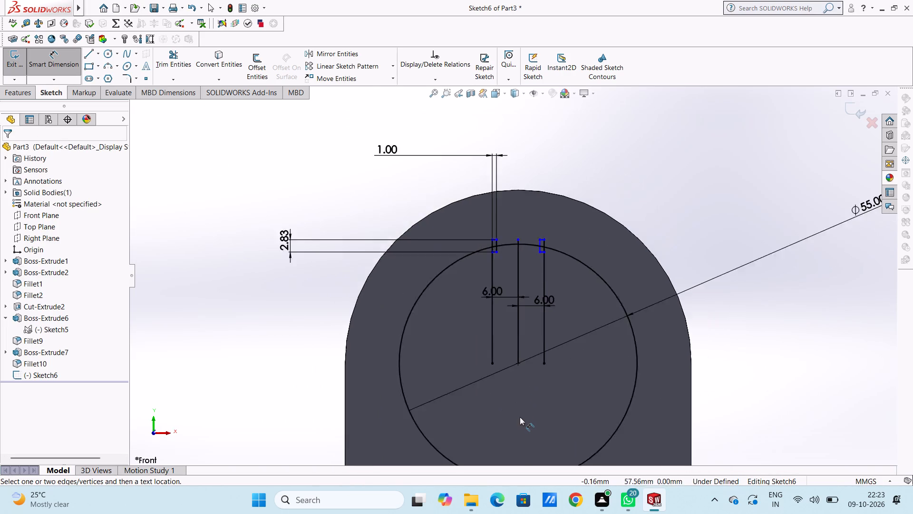
pyautogui.scroll(4, 524, 432)
pyautogui.scroll(-3, 524, 431)
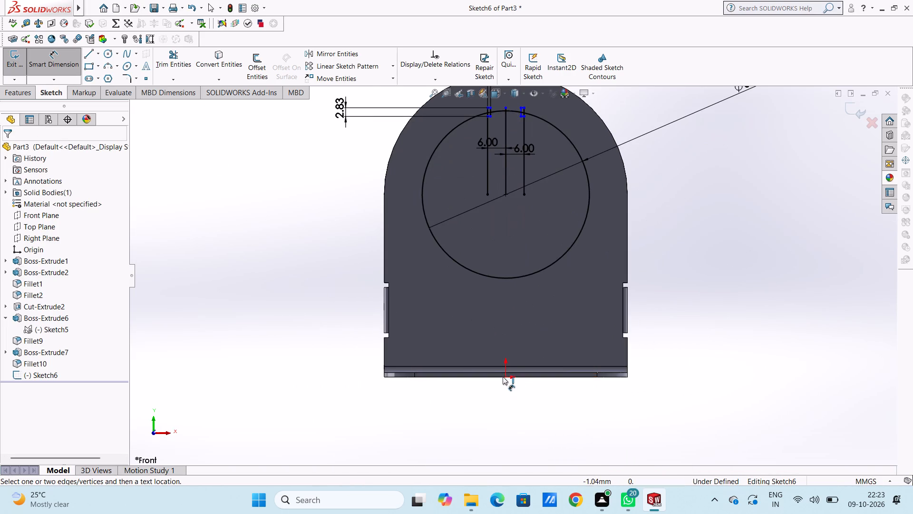
pyautogui.click(504, 377)
pyautogui.scroll(3, 504, 295)
pyautogui.scroll(-5, 516, 209)
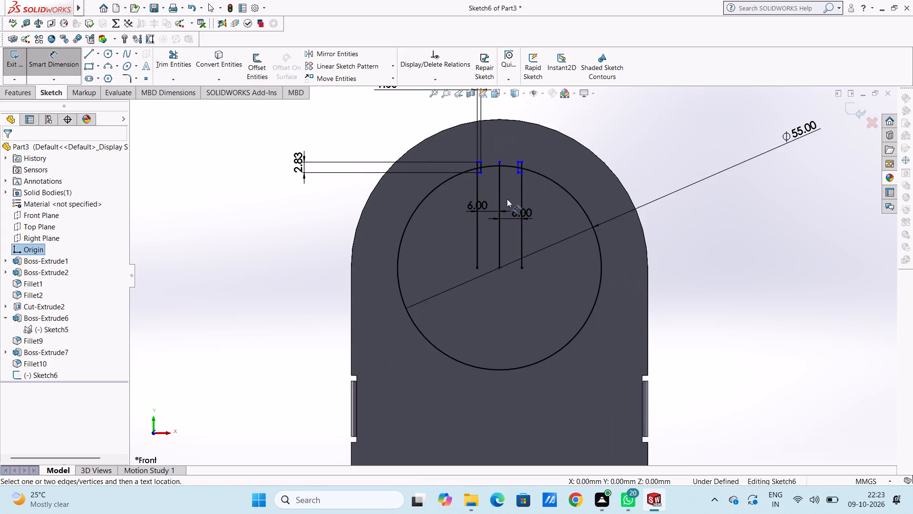
pyautogui.scroll(-5, 503, 194)
pyautogui.click(444, 174)
pyautogui.scroll(4, 424, 193)
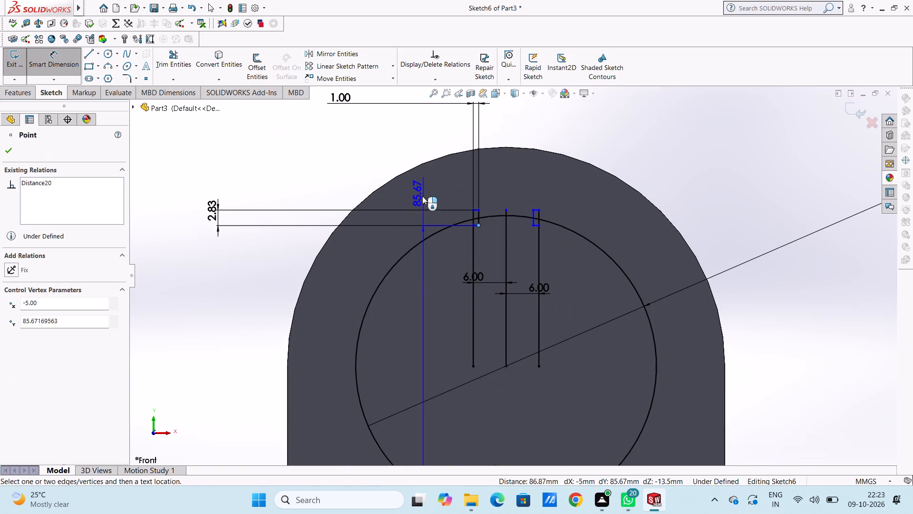
pyautogui.click(212, 259)
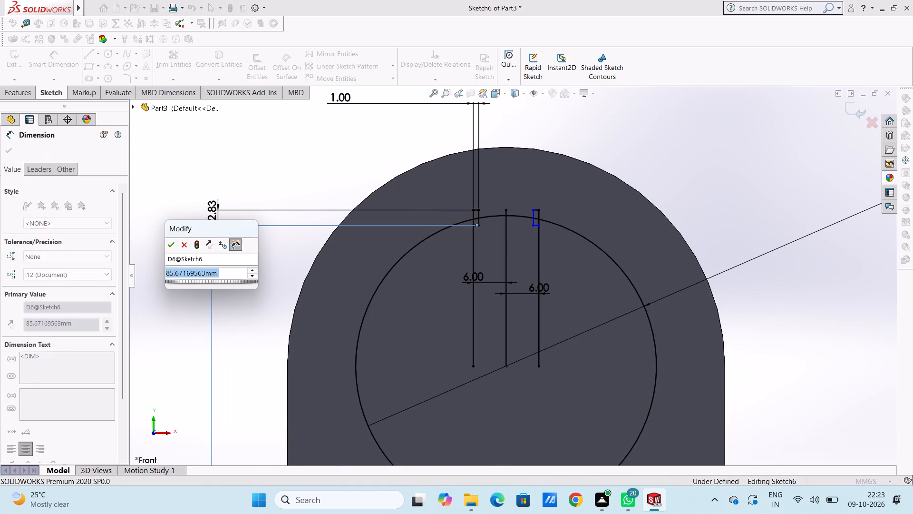
pyautogui.click(171, 244)
pyautogui.click(176, 222)
# Dimension the vertical distance from the origin to the right notch's lower inner corner, placing it right of the upright.
pyautogui.scroll(2, 515, 284)
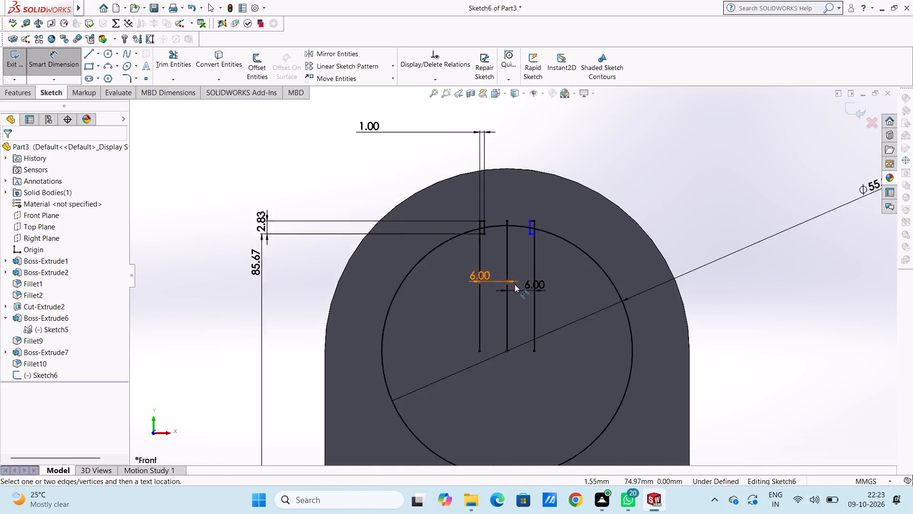
pyautogui.scroll(-1, 517, 365)
pyautogui.scroll(4, 517, 367)
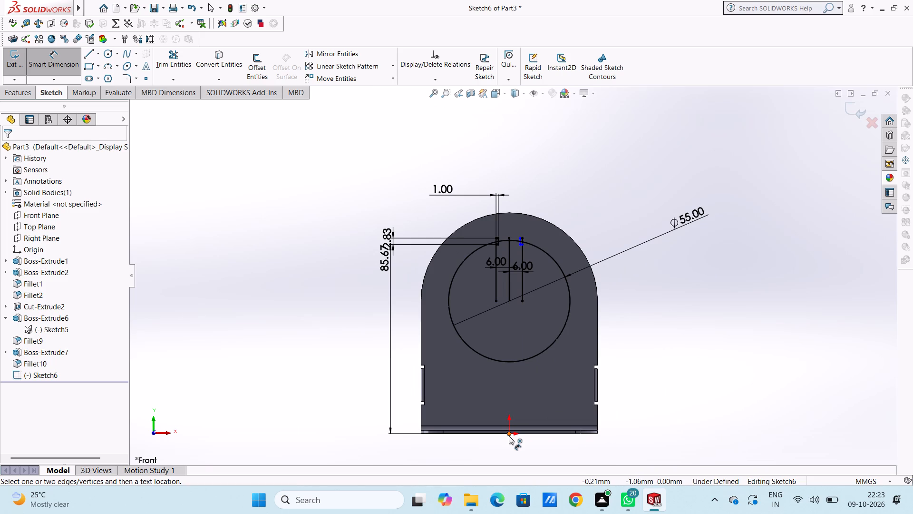
pyautogui.click(509, 436)
pyautogui.scroll(-4, 530, 267)
pyautogui.scroll(-3, 510, 206)
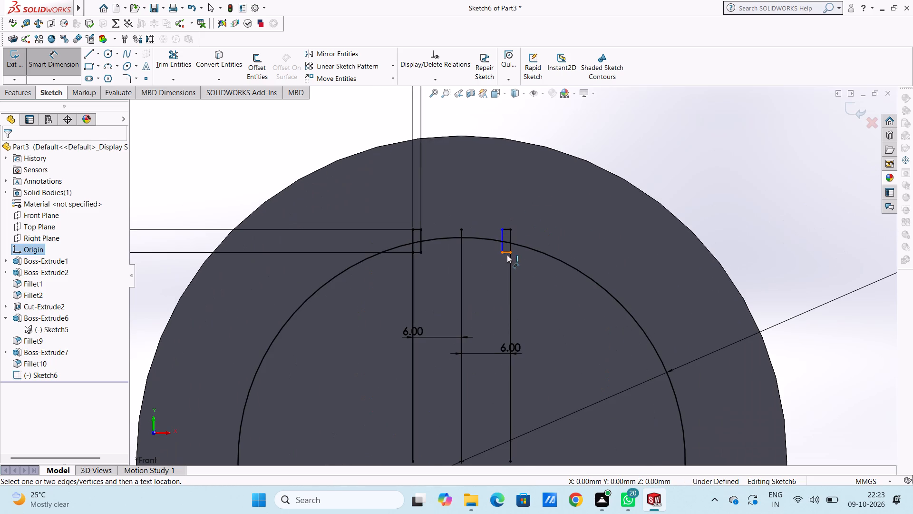
pyautogui.click(502, 254)
pyautogui.scroll(3, 738, 284)
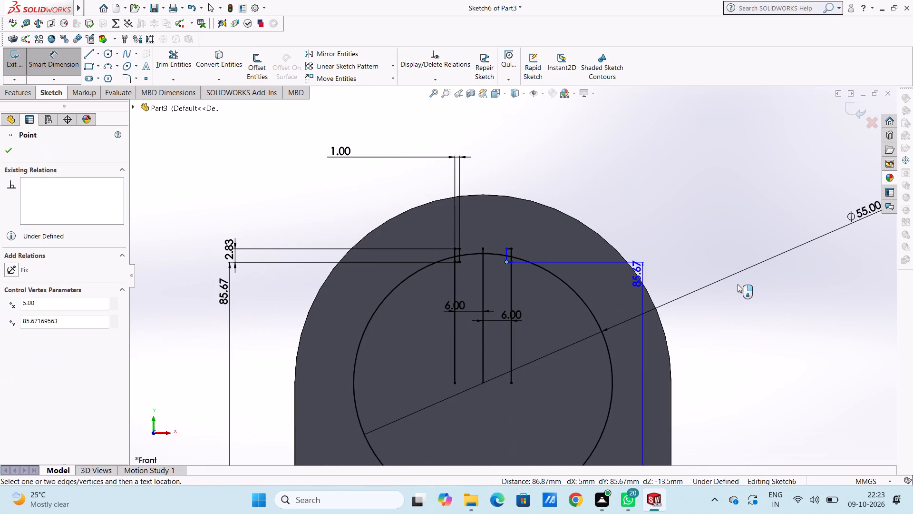
pyautogui.scroll(3, 814, 311)
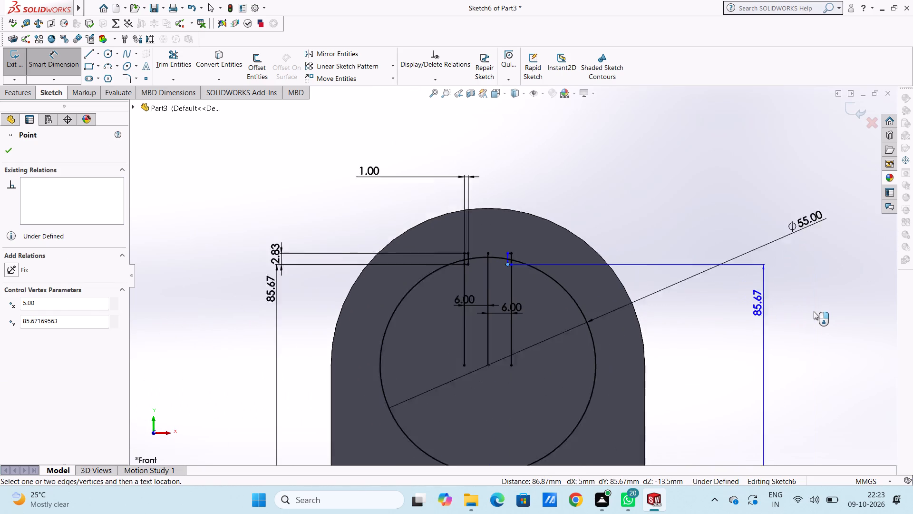
pyautogui.click(801, 313)
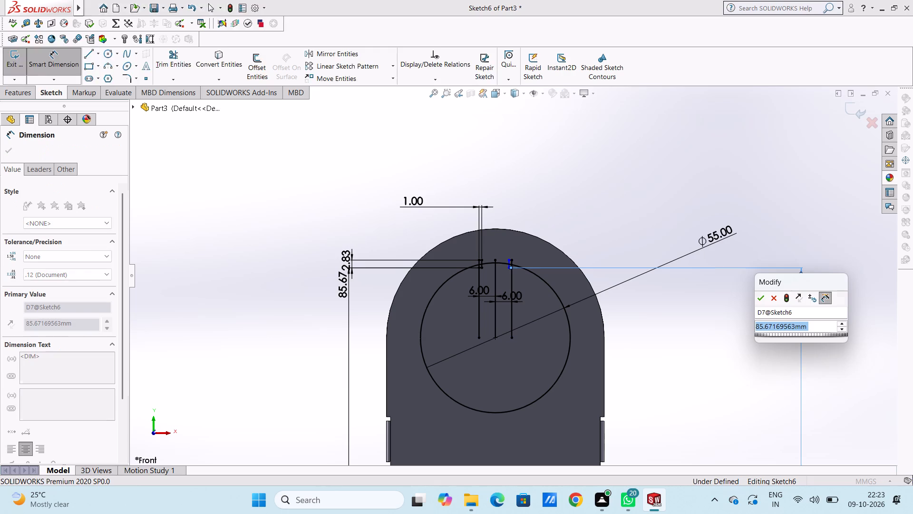
pyautogui.click(763, 297)
pyautogui.click(713, 320)
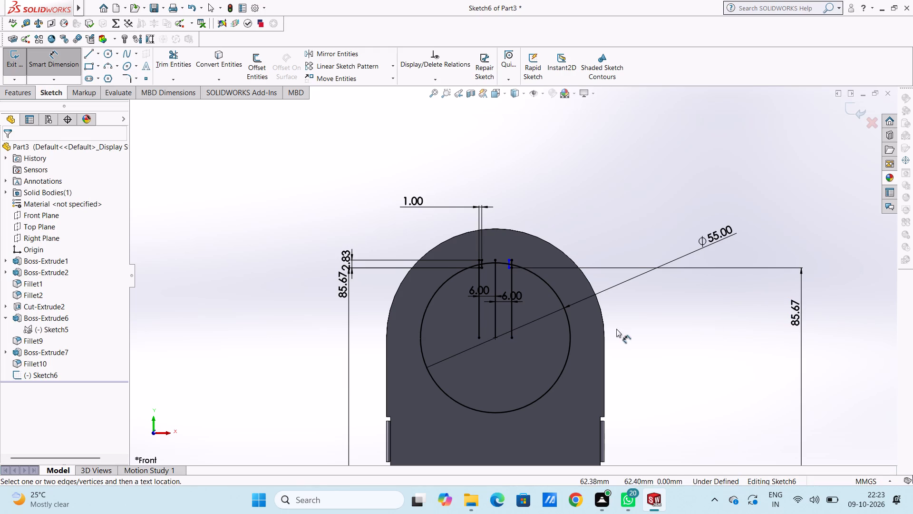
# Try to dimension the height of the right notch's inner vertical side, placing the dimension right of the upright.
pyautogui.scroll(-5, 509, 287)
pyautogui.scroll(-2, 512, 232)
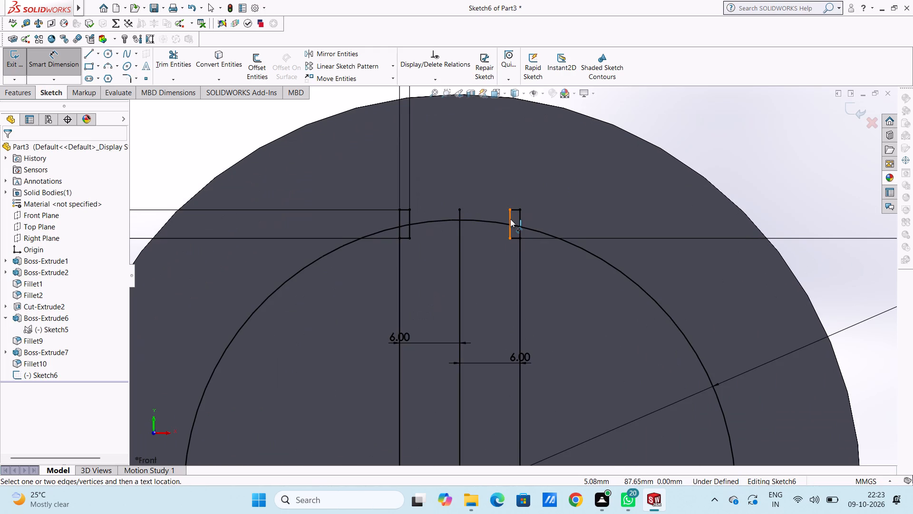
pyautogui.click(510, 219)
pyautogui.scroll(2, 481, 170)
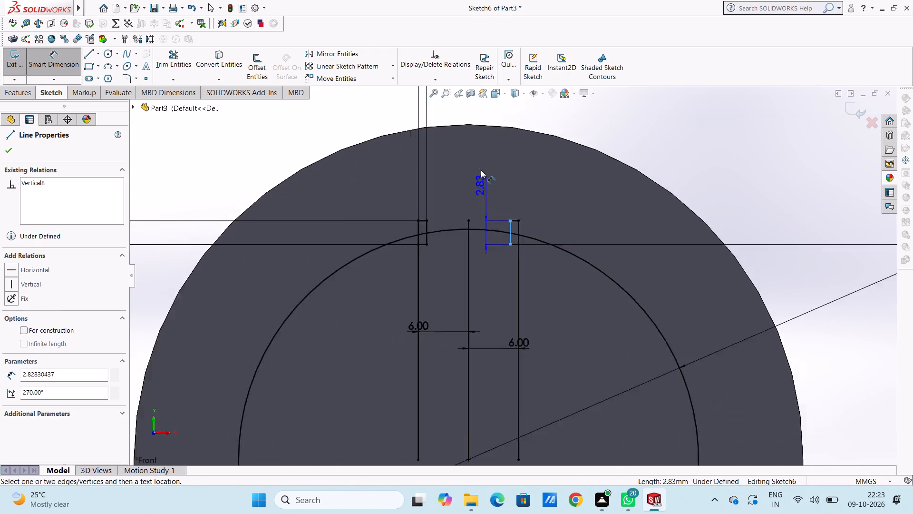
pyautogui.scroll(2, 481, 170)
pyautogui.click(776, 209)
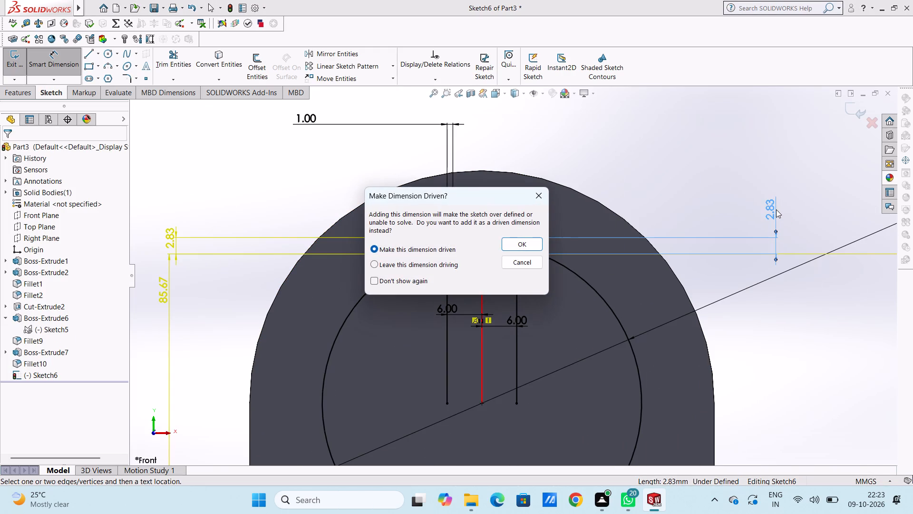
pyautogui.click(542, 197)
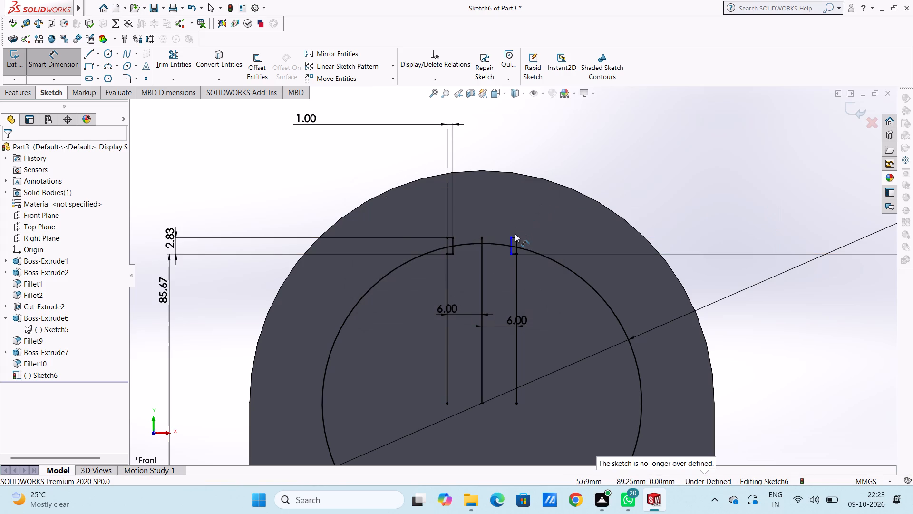
# Dimension the short top edge of the right notch, placing the dimension above the upright's rounded outline.
pyautogui.scroll(2, 515, 234)
pyautogui.scroll(-3, 515, 239)
pyautogui.click(511, 263)
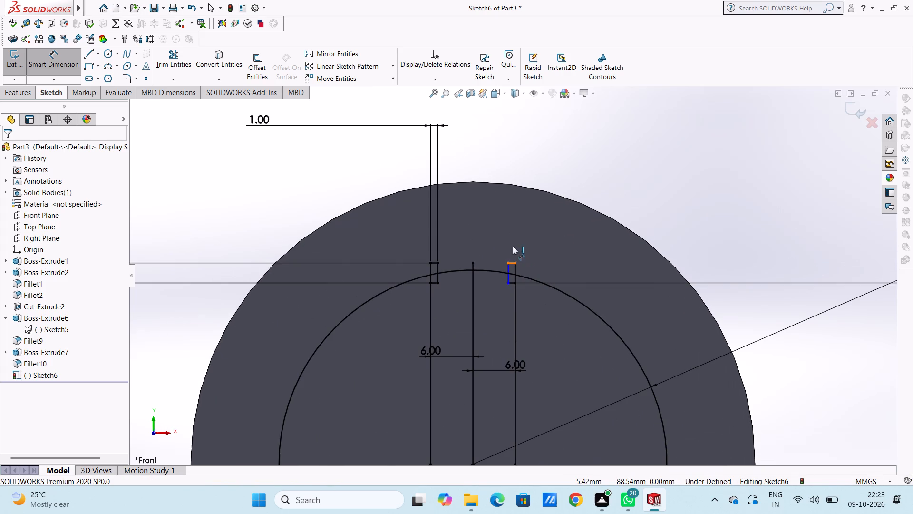
pyautogui.scroll(4, 516, 211)
pyautogui.click(542, 141)
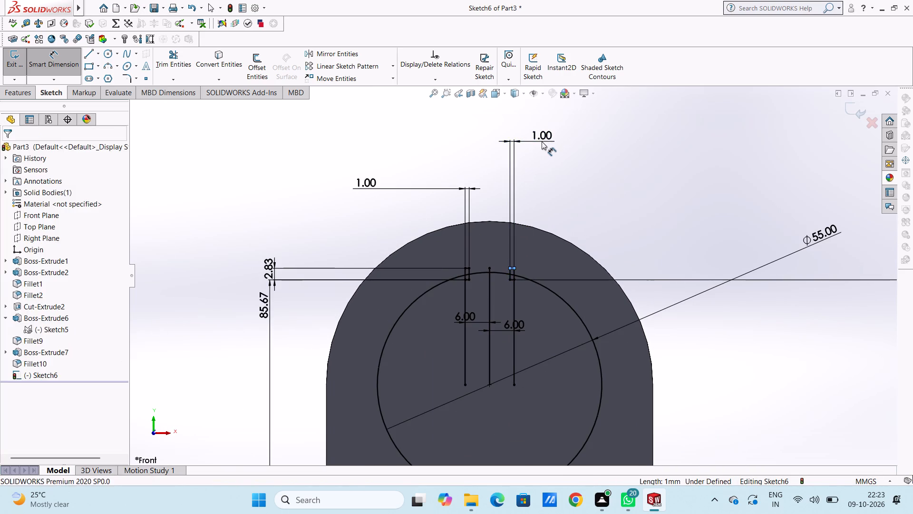
pyautogui.click(499, 128)
pyautogui.click(471, 145)
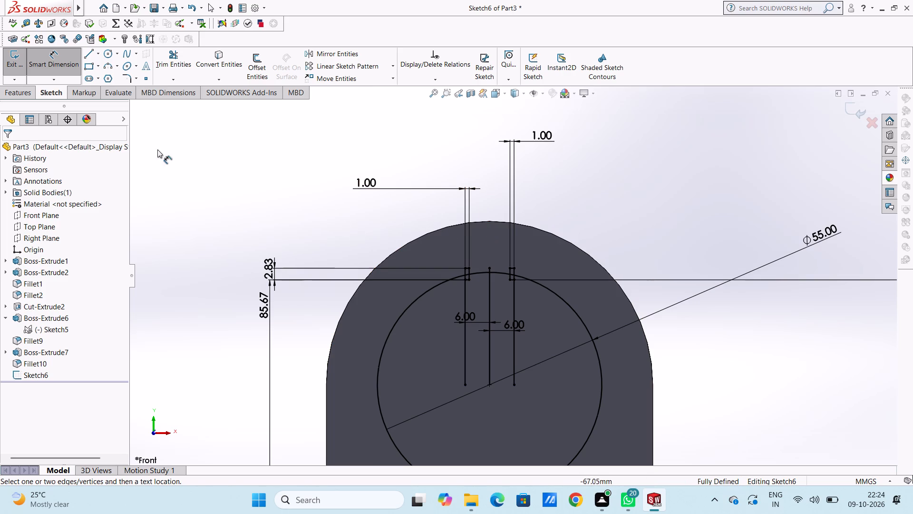
pyautogui.click(44, 63)
# Trim away the vertical centre line and the portions of both offset lines below the notches.
pyautogui.click(24, 95)
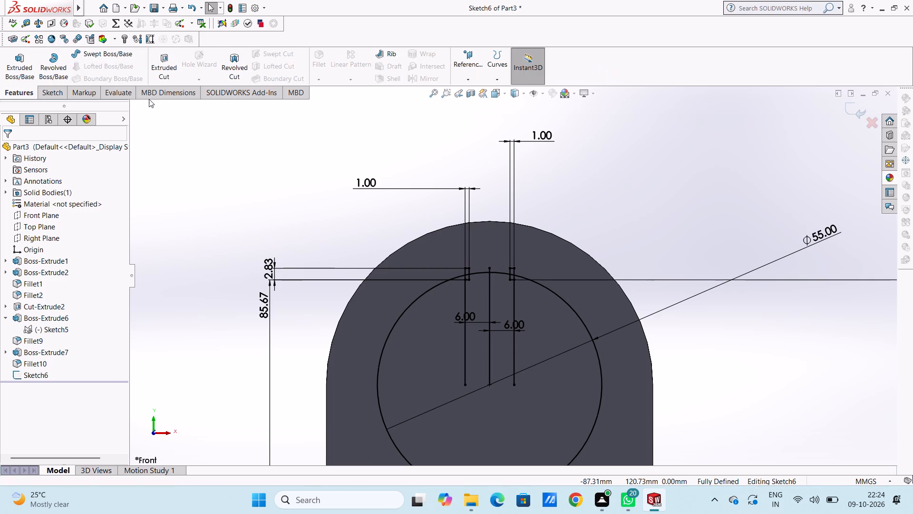
pyautogui.click(47, 93)
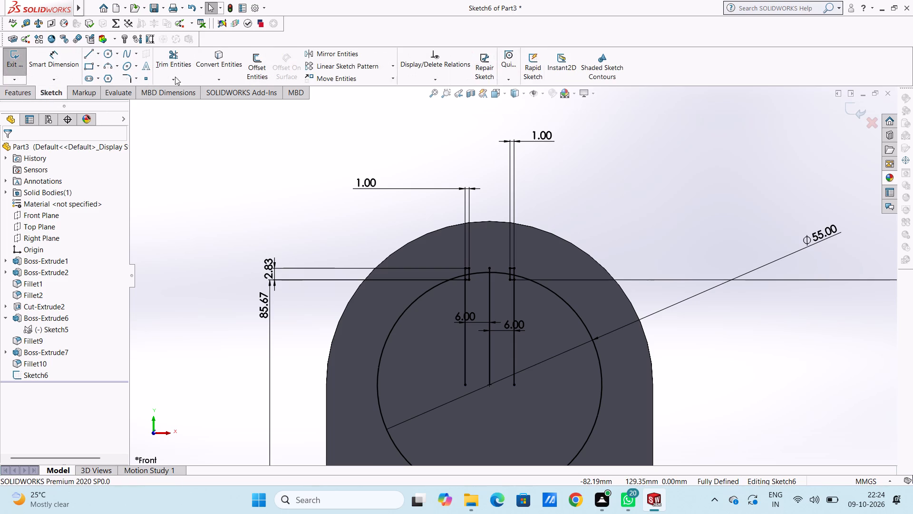
pyautogui.click(176, 64)
pyautogui.scroll(-3, 535, 292)
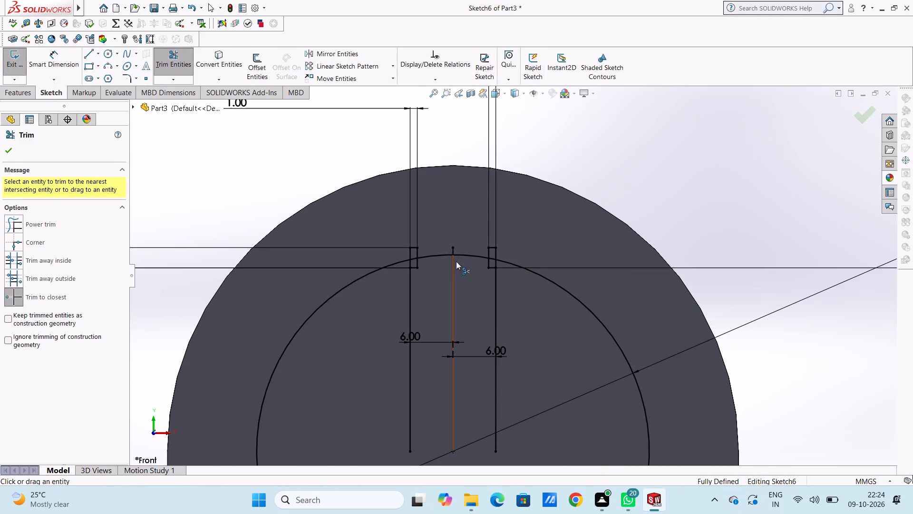
pyautogui.scroll(-4, 456, 262)
pyautogui.click(465, 242)
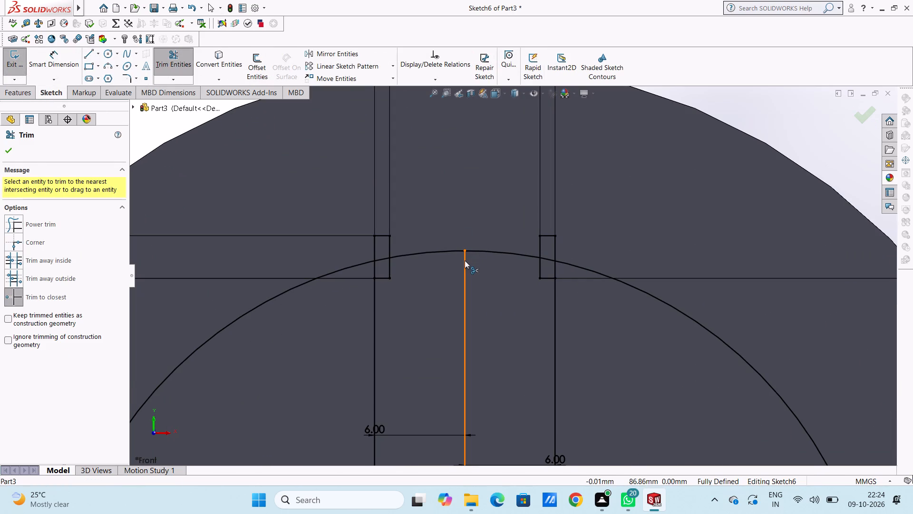
pyautogui.click(465, 261)
pyautogui.scroll(5, 476, 284)
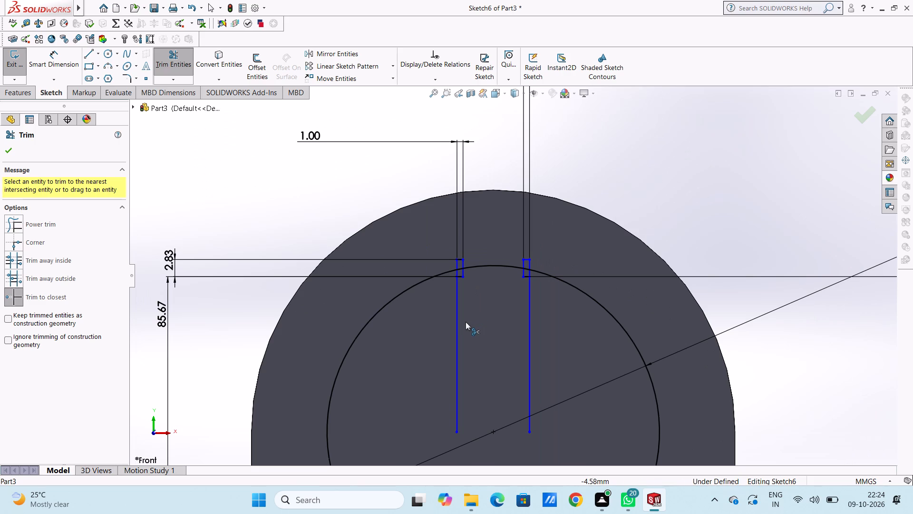
pyautogui.click(458, 316)
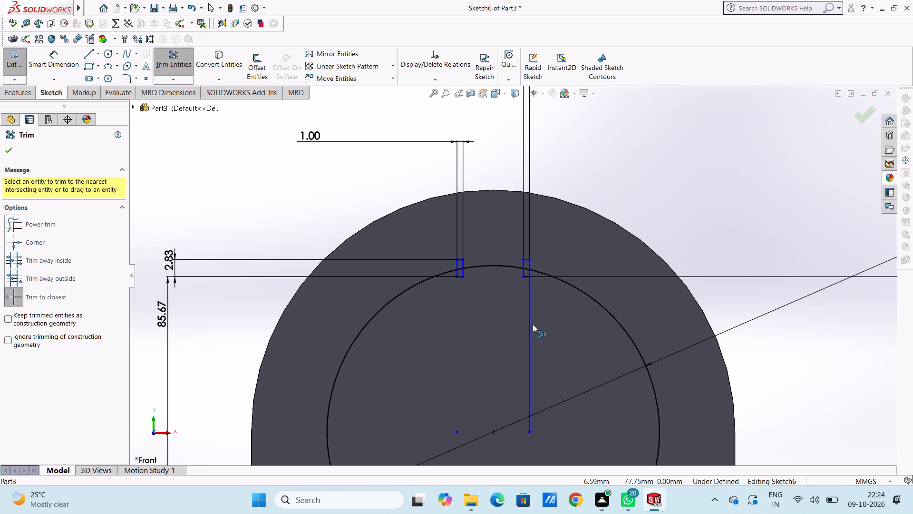
pyautogui.click(531, 323)
# Trim both notch outlines where they extend inside the circle, removing their lower side portions and bottom edges.
pyautogui.scroll(-5, 485, 289)
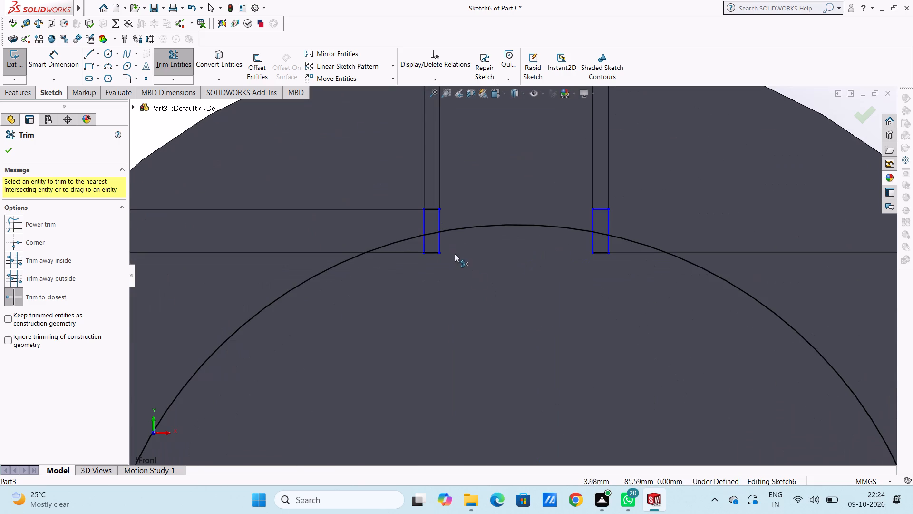
pyautogui.click(441, 246)
pyautogui.click(425, 244)
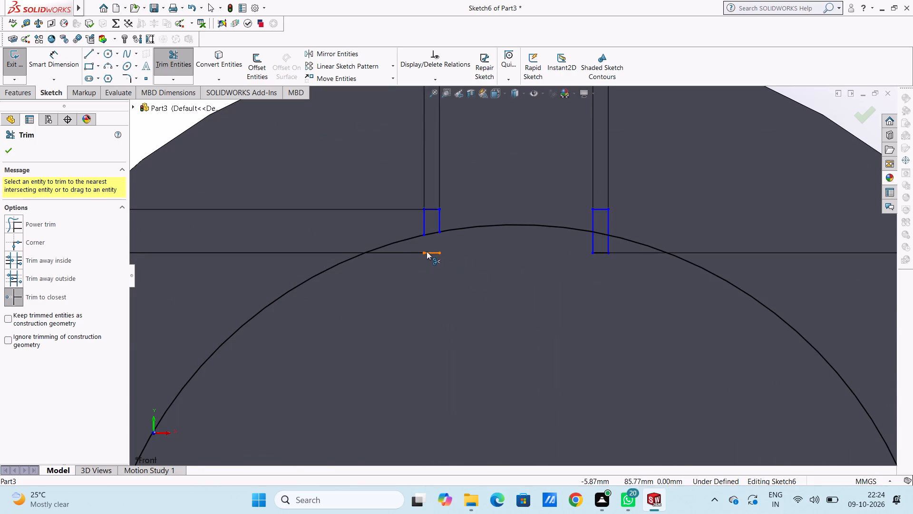
pyautogui.click(427, 251)
pyautogui.click(593, 237)
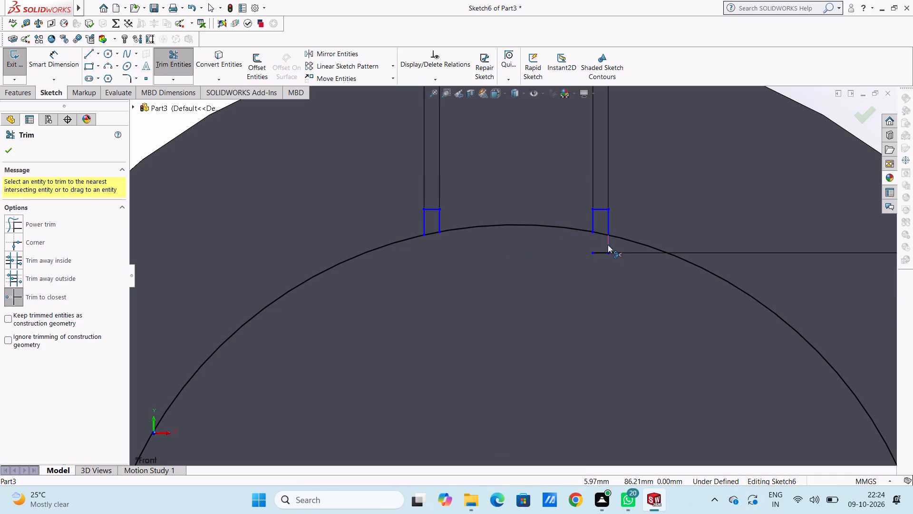
pyautogui.click(608, 244)
pyautogui.click(605, 254)
pyautogui.scroll(6, 605, 254)
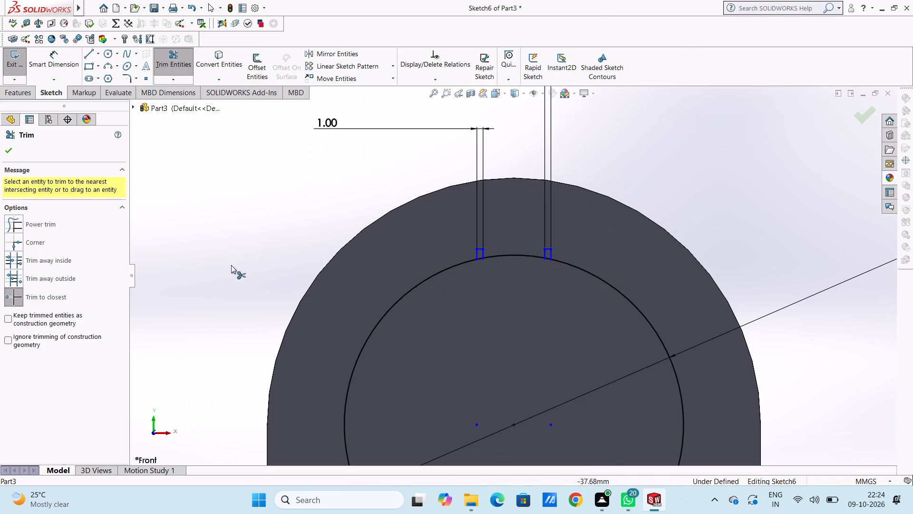
pyautogui.click(6, 148)
# Dimension the height of the left notch's trimmed outer side, placing the dimension left of the upright.
pyautogui.click(60, 63)
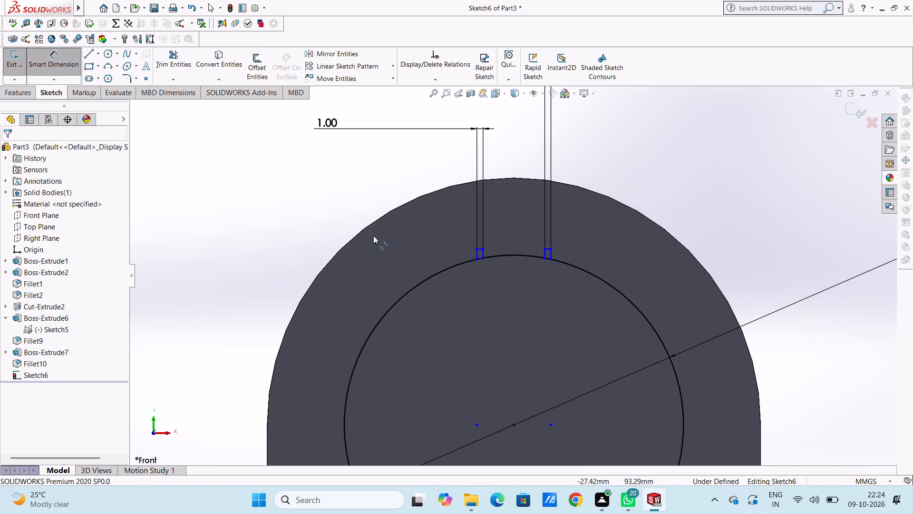
pyautogui.scroll(-4, 481, 276)
pyautogui.click(480, 233)
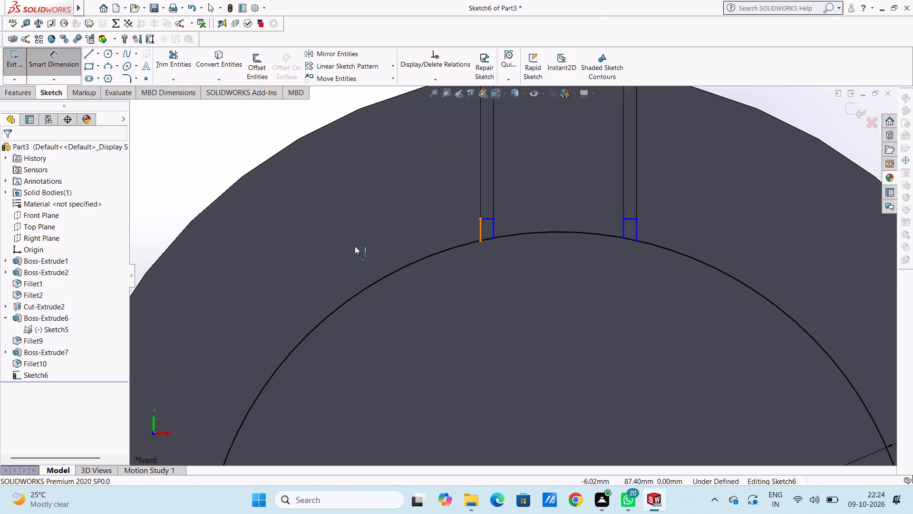
pyautogui.scroll(5, 315, 250)
pyautogui.click(208, 283)
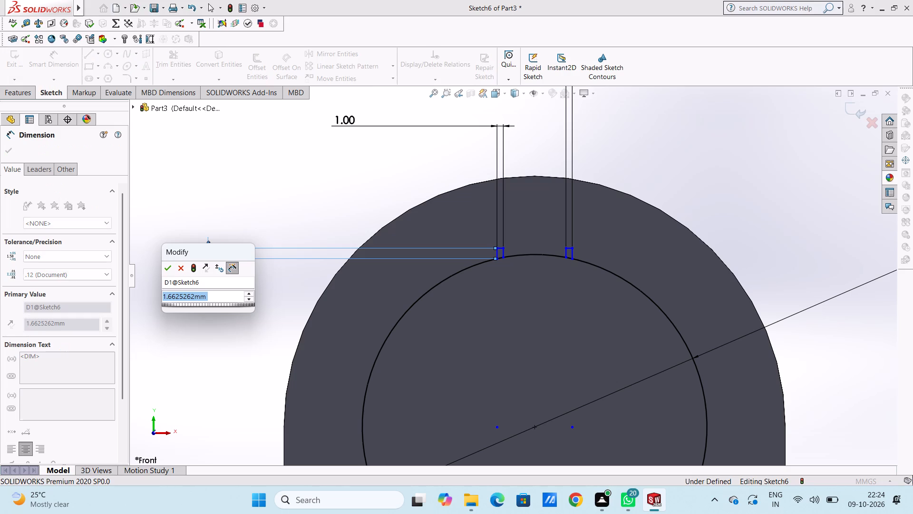
pyautogui.click(164, 269)
pyautogui.click(180, 213)
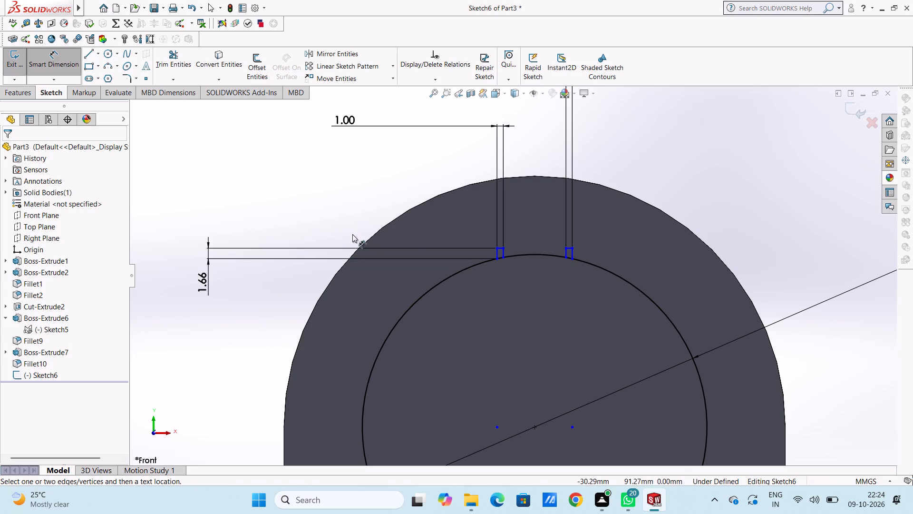
# Dimension the vertical distance from the left notch's outer lower corner to the circle's centre, placing it left of the upright.
pyautogui.scroll(-4, 511, 258)
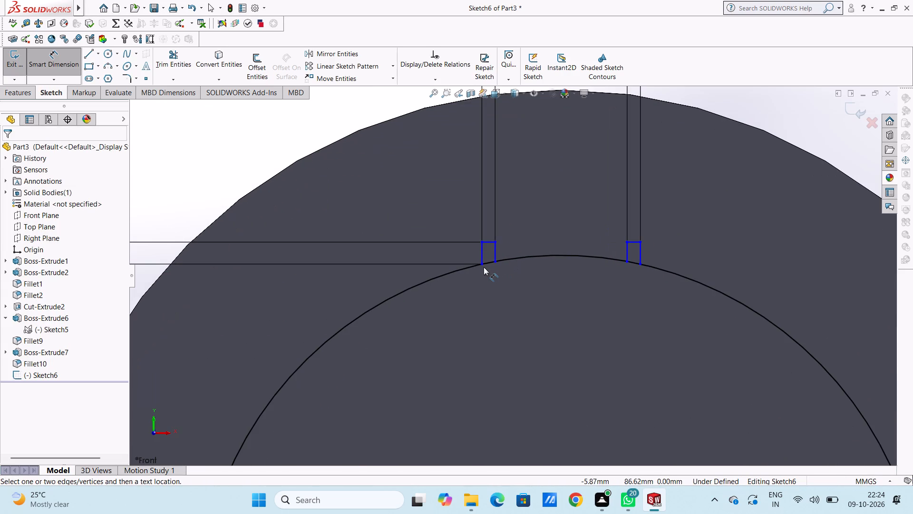
pyautogui.click(482, 266)
pyautogui.scroll(10, 508, 293)
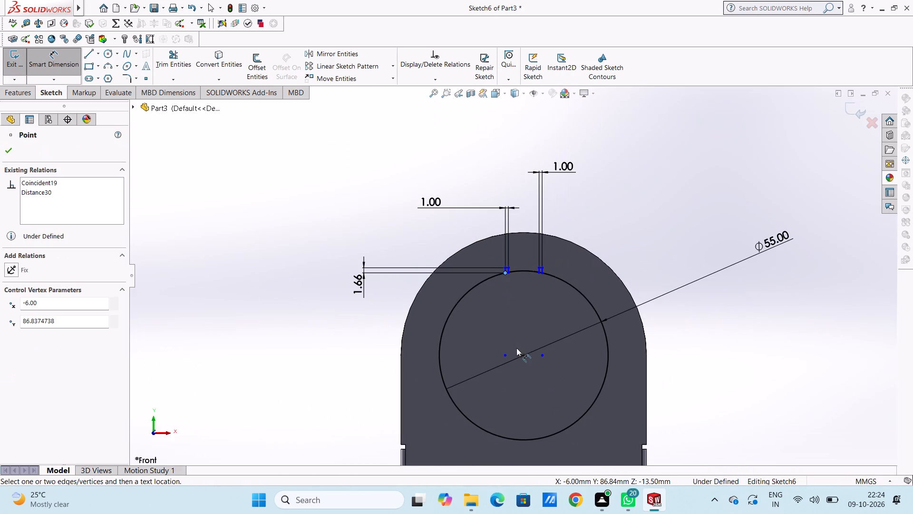
pyautogui.click(522, 356)
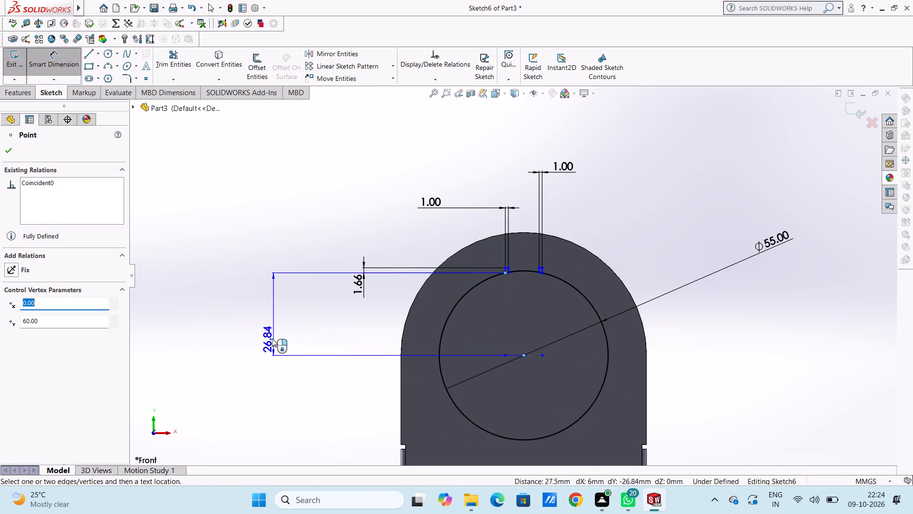
pyautogui.click(230, 331)
pyautogui.click(189, 315)
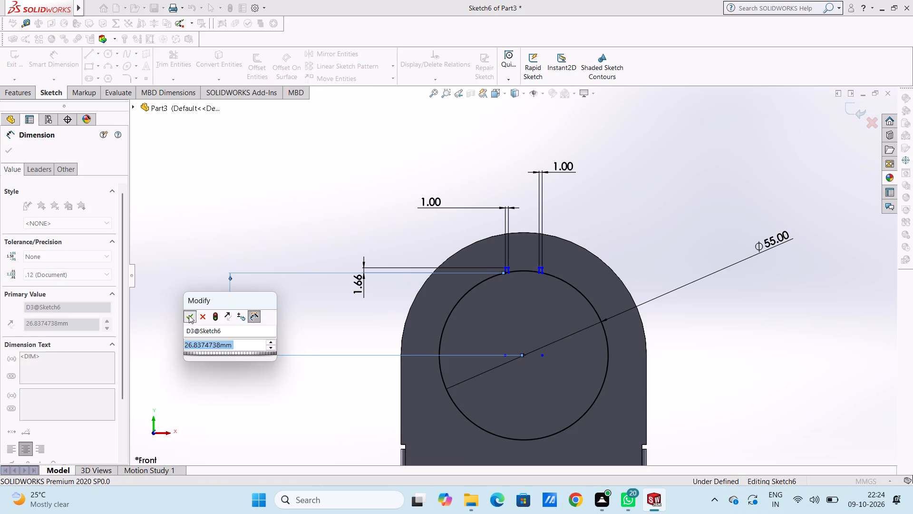
pyautogui.click(197, 277)
# Dimension the height of the left notch's inner side, placing the dimension just inside the circle.
pyautogui.scroll(-4, 527, 265)
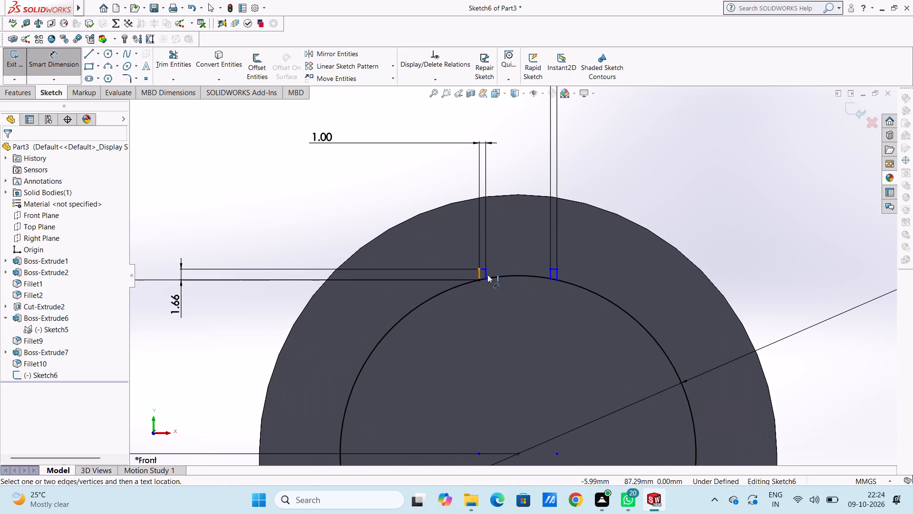
pyautogui.scroll(-10, 496, 286)
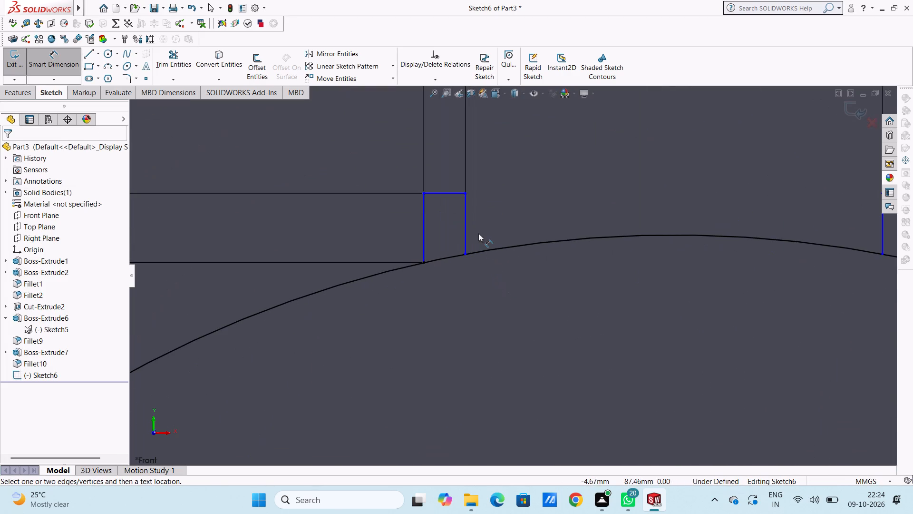
pyautogui.click(467, 222)
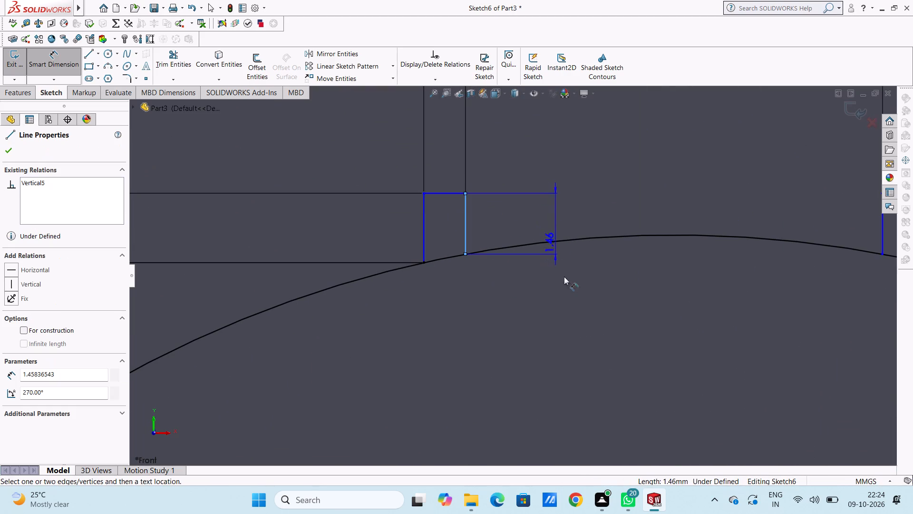
pyautogui.click(574, 351)
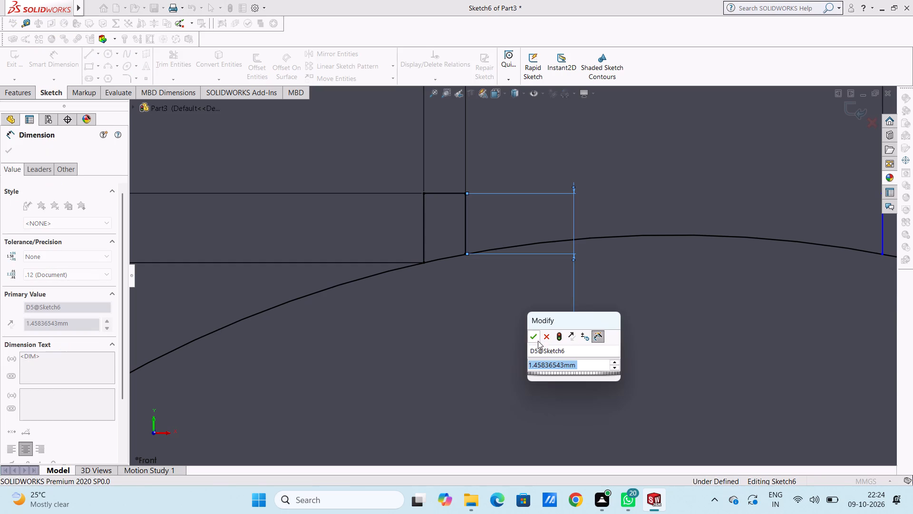
pyautogui.click(531, 338)
pyautogui.click(526, 338)
# Dimension the vertical distance from the origin to the right notch's outer lower corner, placing it right of the upright.
pyautogui.scroll(10, 526, 338)
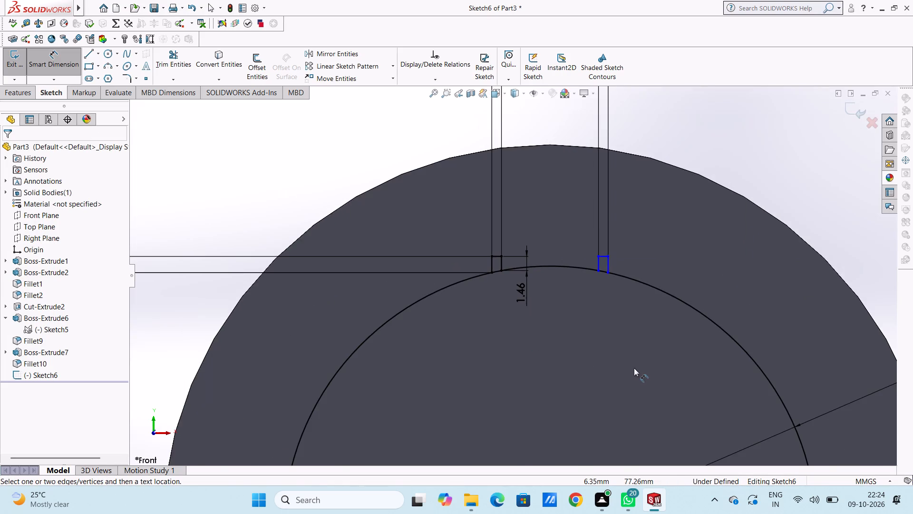
pyautogui.scroll(8, 636, 368)
pyautogui.scroll(-4, 591, 375)
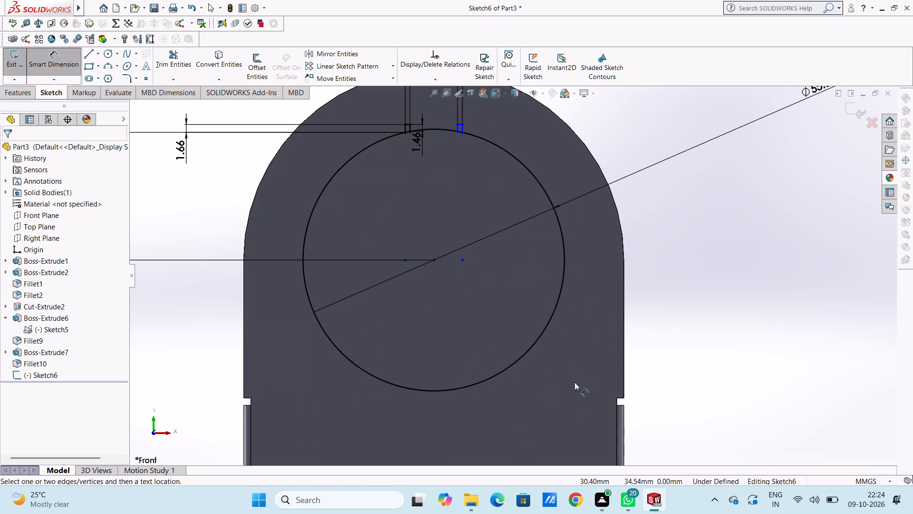
pyautogui.scroll(4, 490, 310)
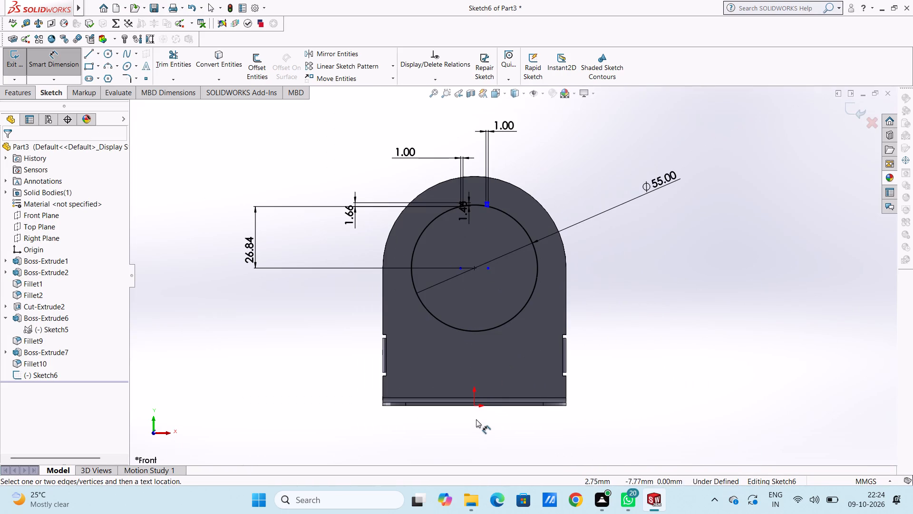
pyautogui.click(475, 406)
pyautogui.scroll(-3, 484, 229)
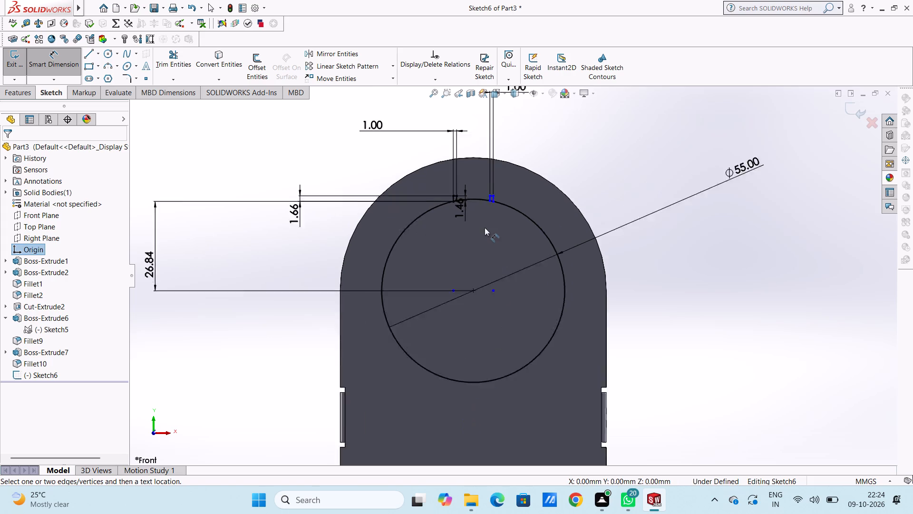
pyautogui.scroll(-2, 485, 227)
pyautogui.scroll(-6, 514, 198)
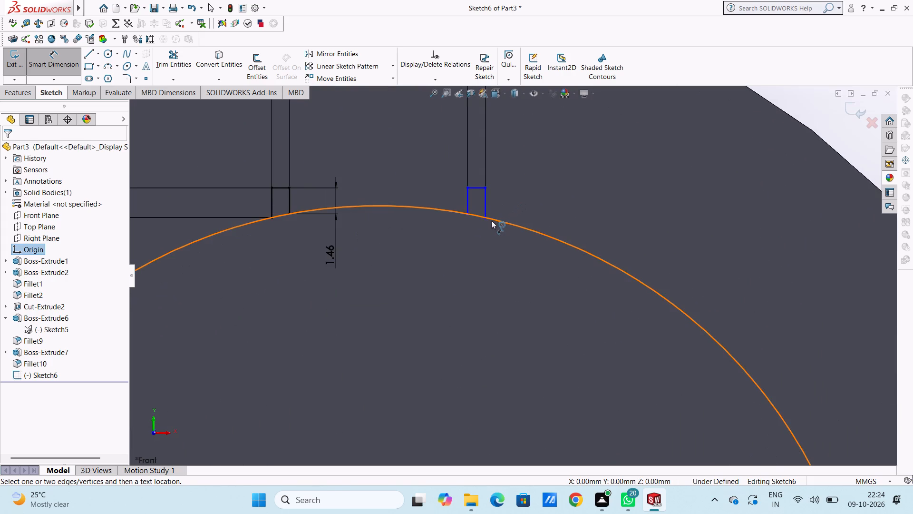
pyautogui.click(486, 219)
pyautogui.scroll(10, 553, 246)
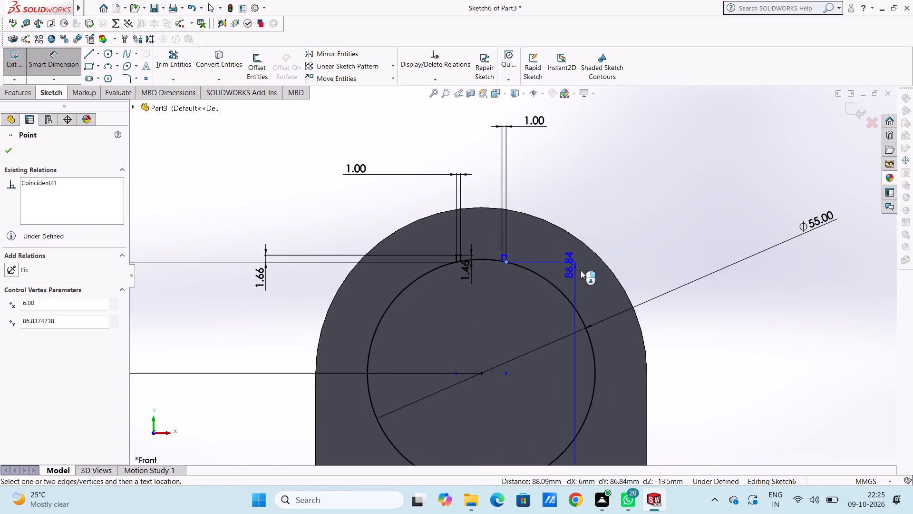
pyautogui.scroll(5, 587, 273)
pyautogui.click(747, 289)
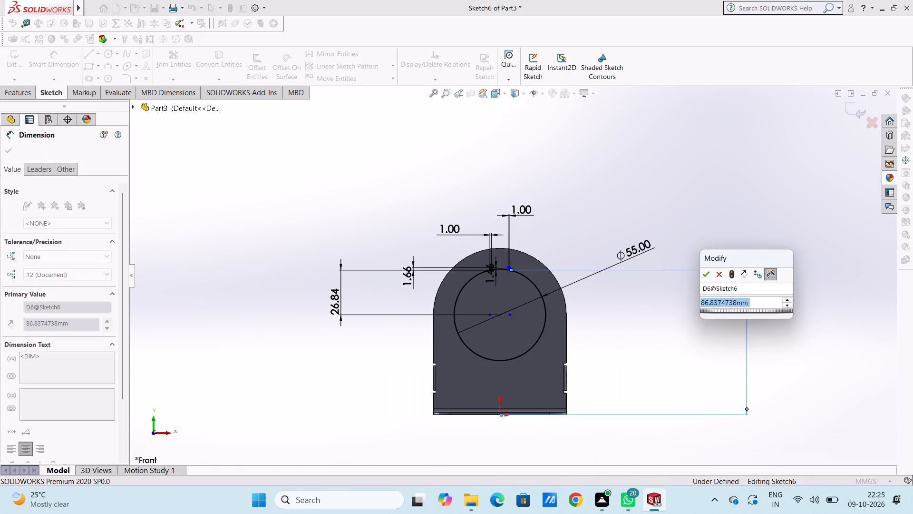
pyautogui.click(705, 273)
pyautogui.click(628, 314)
# Dimension the height of the right notch's inner side between its two endpoints, placing the dimension between the notches.
pyautogui.scroll(-5, 502, 232)
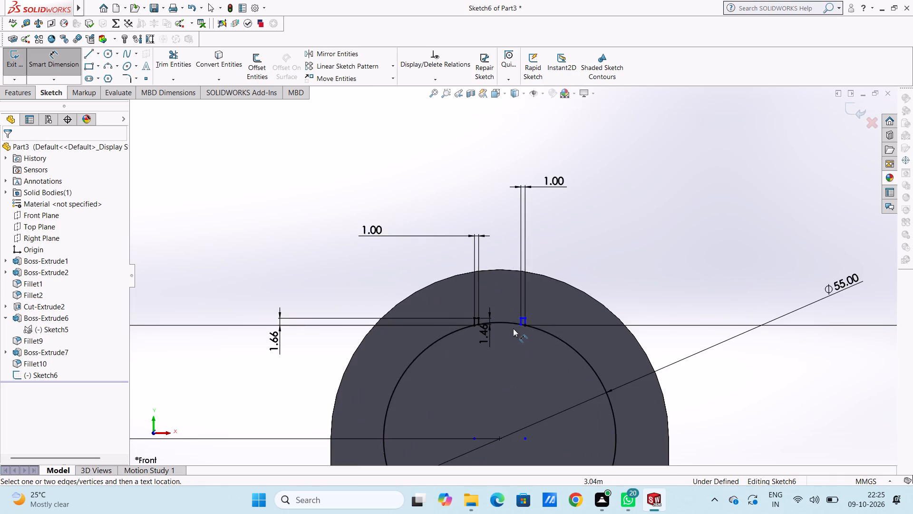
pyautogui.scroll(-11, 514, 329)
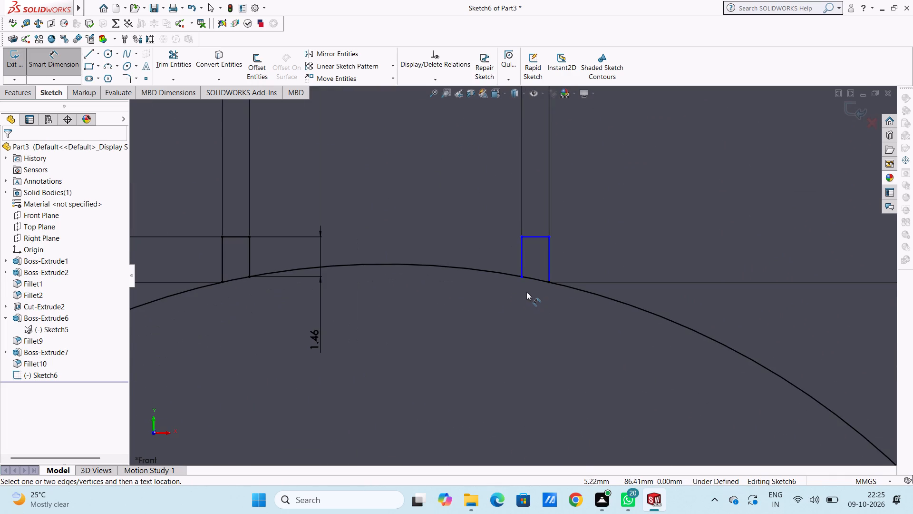
pyautogui.click(523, 279)
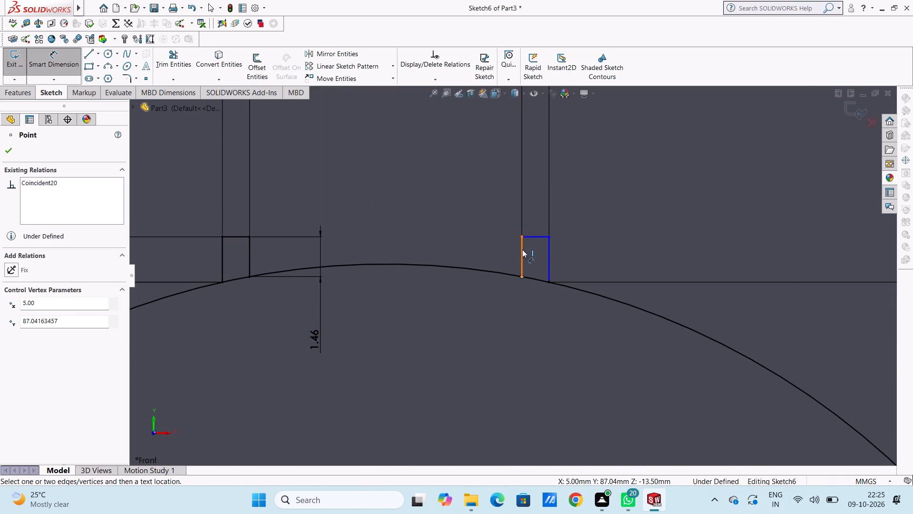
pyautogui.click(523, 236)
pyautogui.click(461, 244)
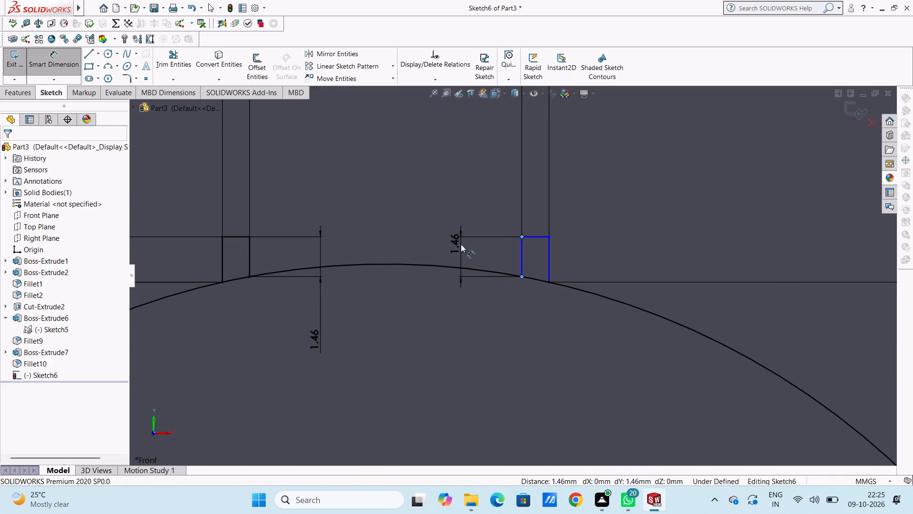
pyautogui.click(420, 230)
pyautogui.click(412, 222)
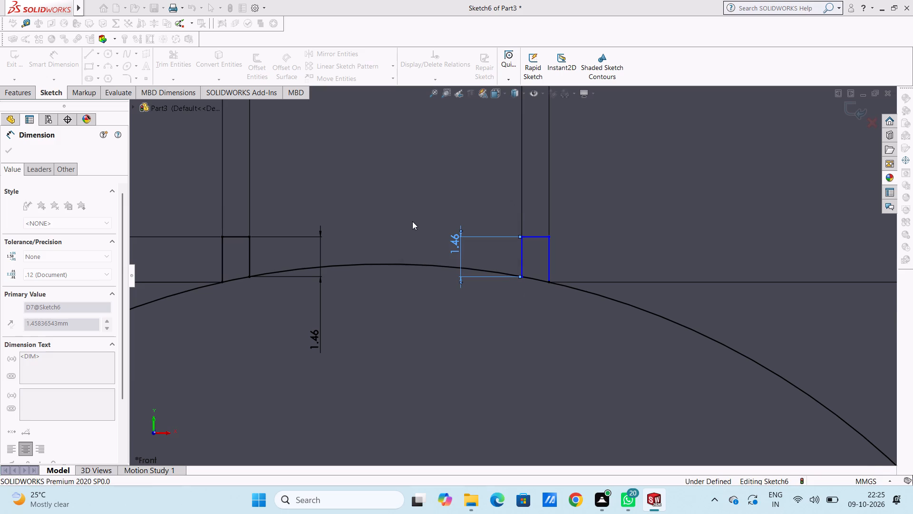
# Dimension the height of the right notch's outer side, placing the dimension to the right of the notch.
pyautogui.click(551, 245)
pyautogui.click(783, 238)
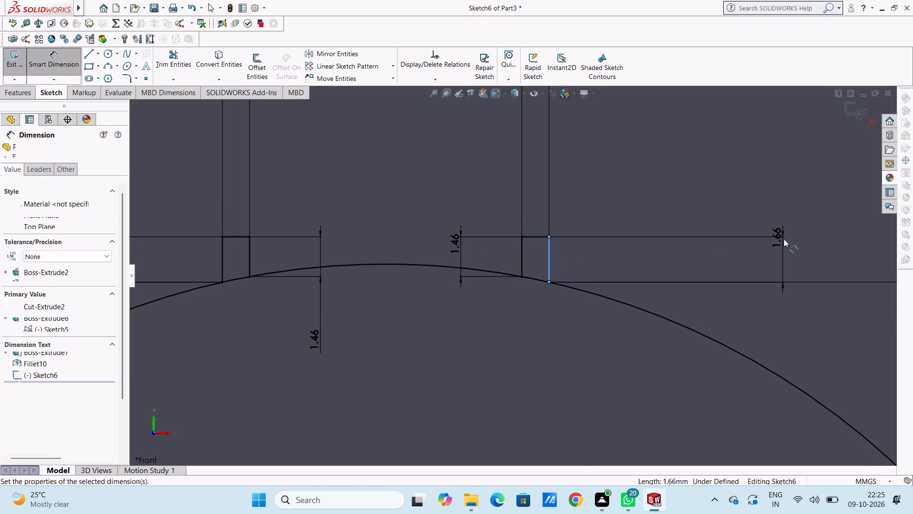
pyautogui.click(743, 221)
pyautogui.click(690, 221)
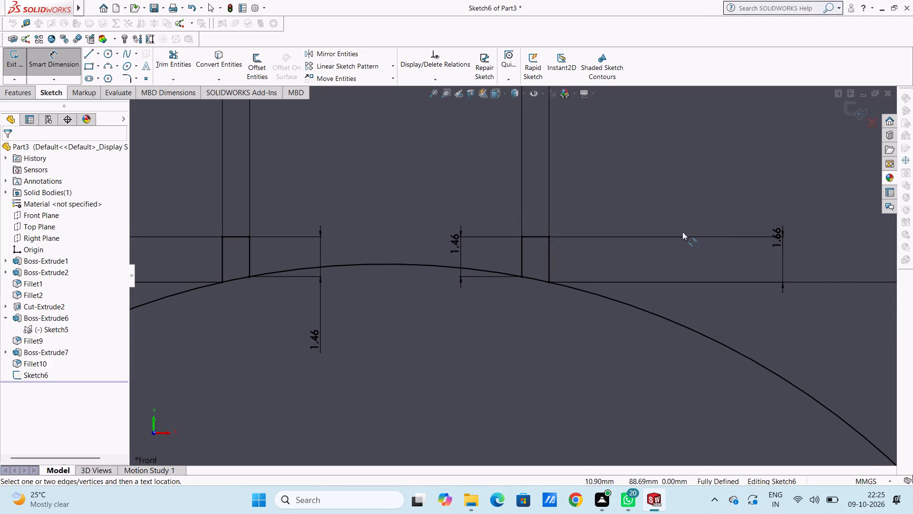
pyautogui.scroll(5, 682, 232)
pyautogui.press('Escape')
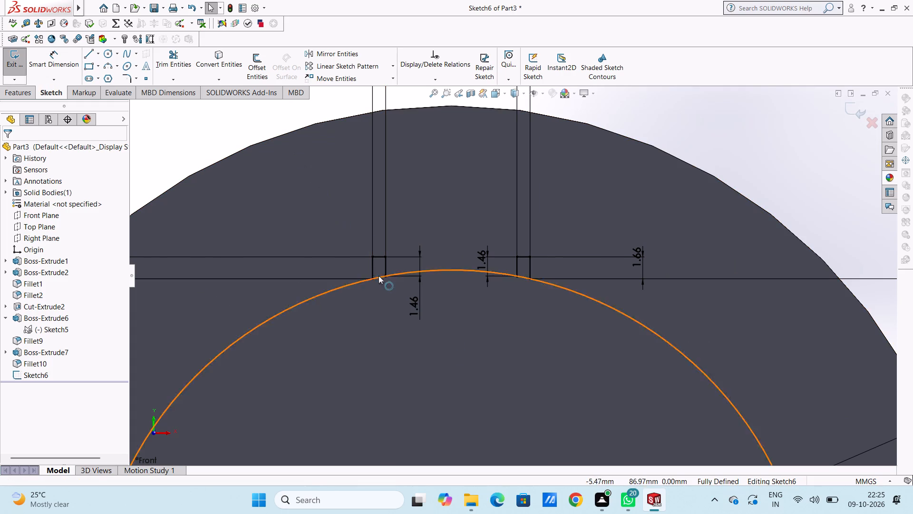
# Circular-pattern the three lines of both notches around the 55 mm circle's centre, with 4 equally spaced instances over 360 degrees.
pyautogui.click(370, 266)
pyautogui.keyDown('ctrl'); pyautogui.click(381, 258); pyautogui.keyUp('ctrl')
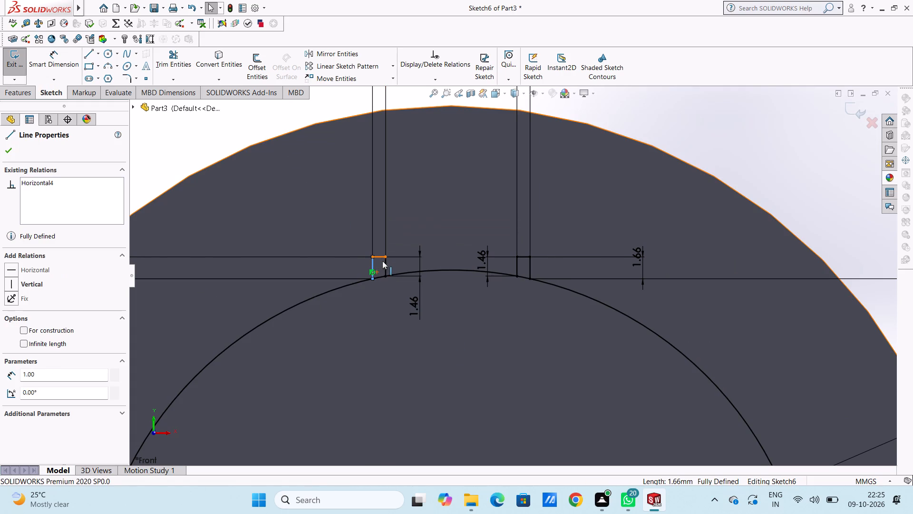
pyautogui.keyDown('ctrl'); pyautogui.click(385, 265); pyautogui.keyUp('ctrl')
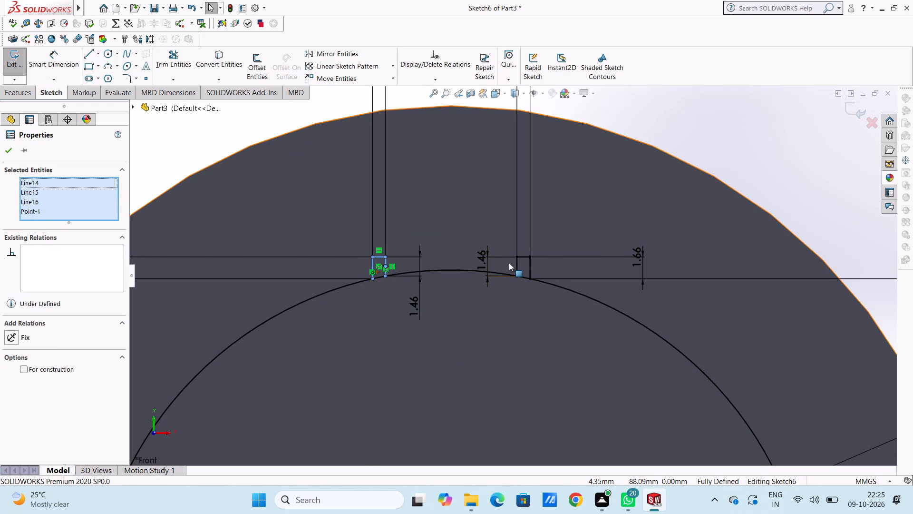
pyautogui.keyDown('ctrl'); pyautogui.click(515, 266); pyautogui.keyUp('ctrl')
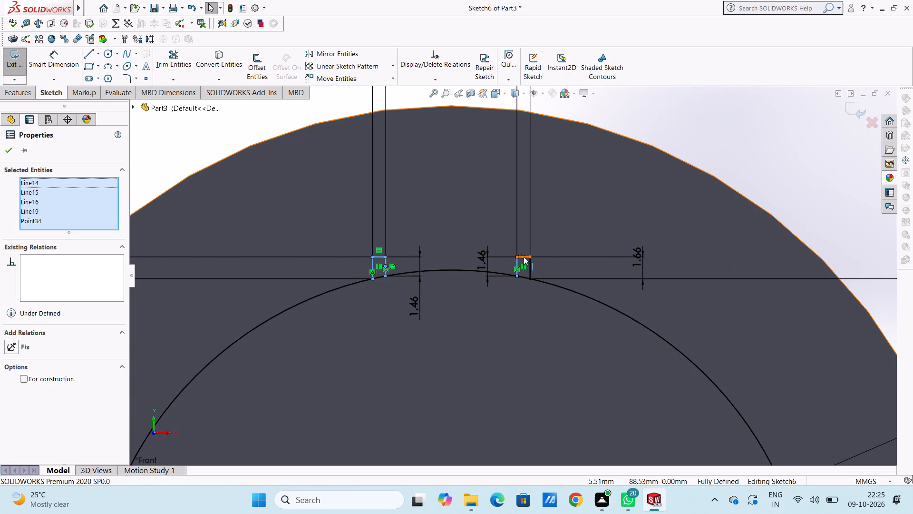
pyautogui.keyDown('ctrl'); pyautogui.click(524, 257); pyautogui.keyUp('ctrl')
pyautogui.keyDown('ctrl'); pyautogui.click(531, 264); pyautogui.keyUp('ctrl')
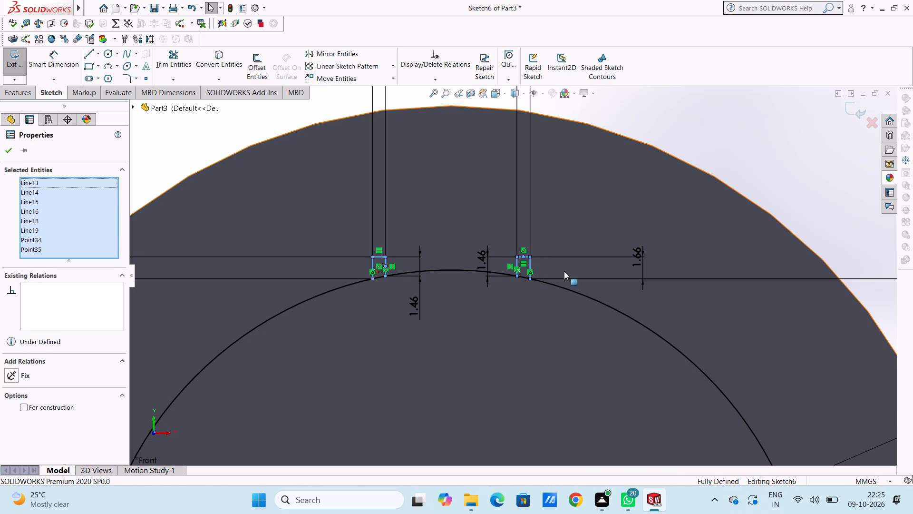
pyautogui.click(392, 67)
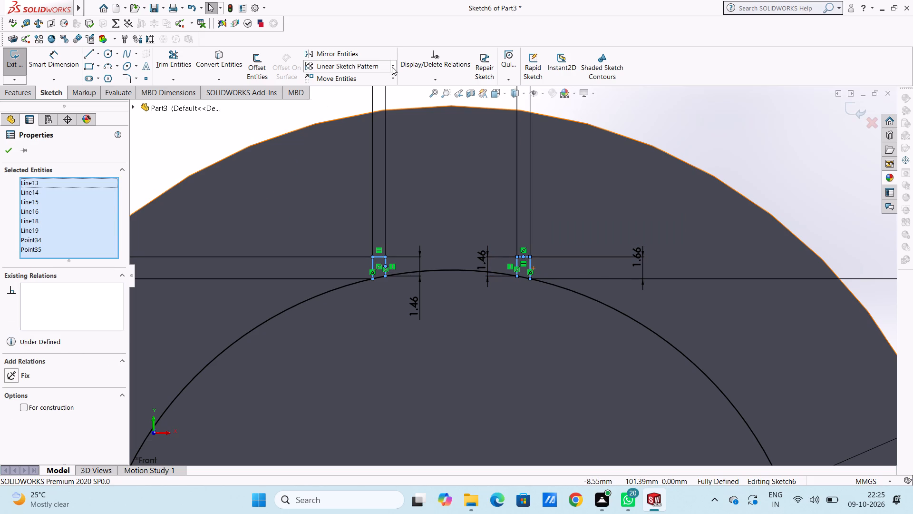
pyautogui.click(383, 91)
pyautogui.scroll(11, 363, 140)
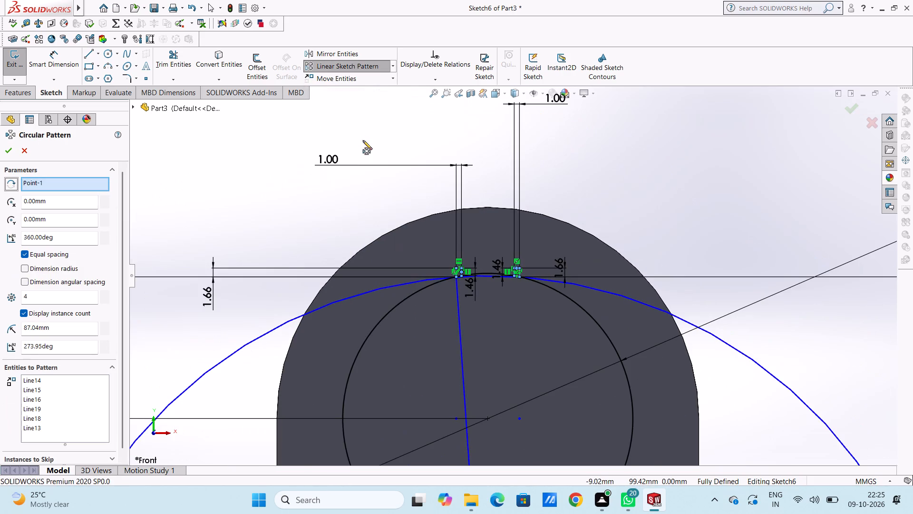
pyautogui.rightClick(100, 182)
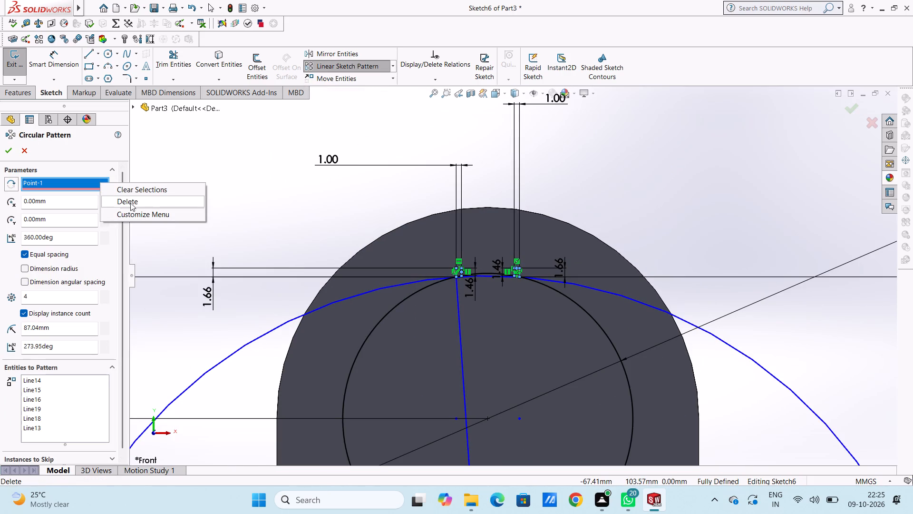
pyautogui.click(134, 200)
pyautogui.scroll(4, 219, 201)
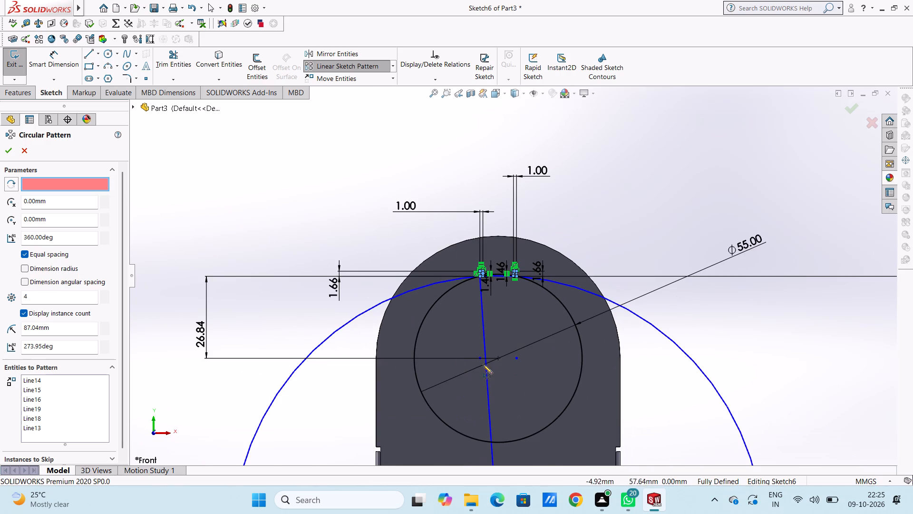
pyautogui.click(500, 359)
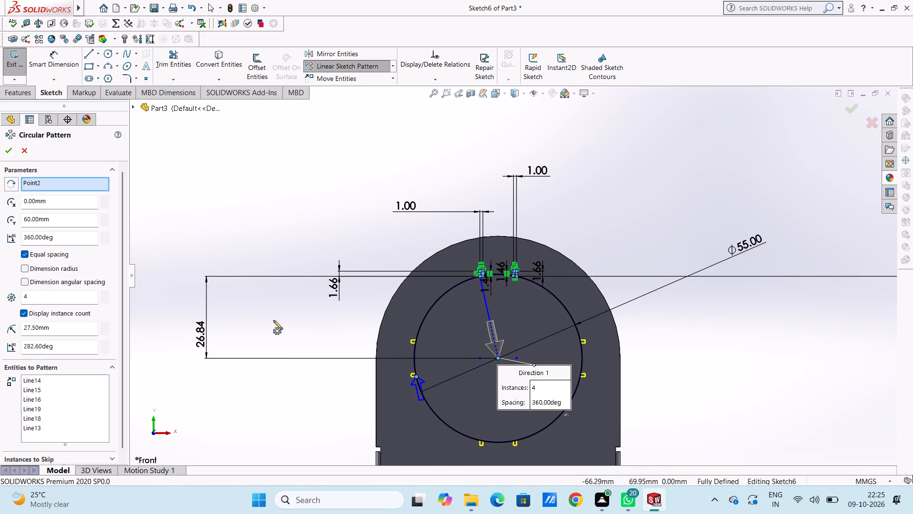
pyautogui.click(11, 153)
pyautogui.click(275, 213)
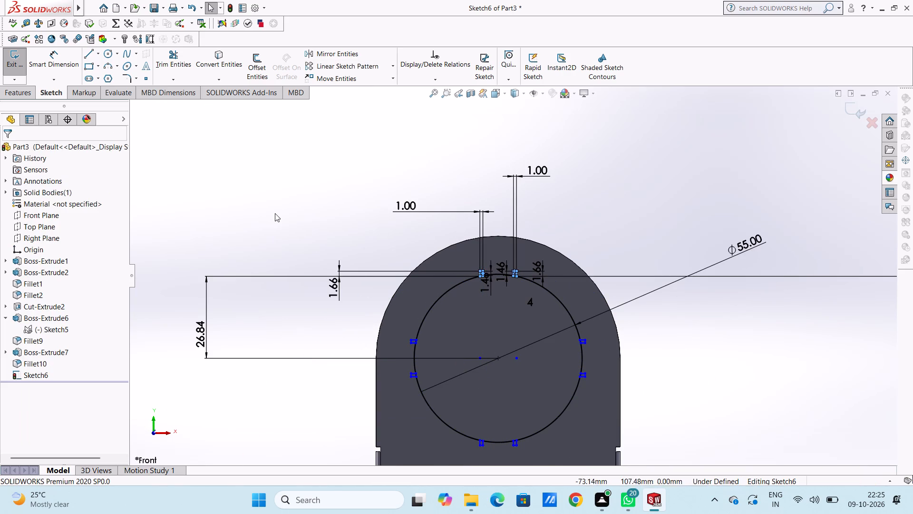
# Trim away the short 55 mm circle segments that close the openings of the upper and left notch pairs.
pyautogui.scroll(-5, 513, 337)
pyautogui.scroll(3, 434, 210)
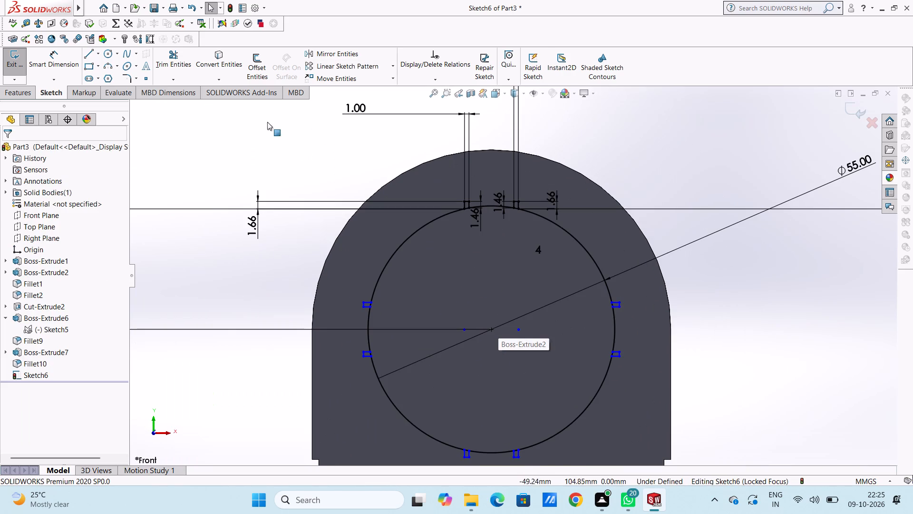
pyautogui.click(181, 64)
pyautogui.scroll(-4, 493, 247)
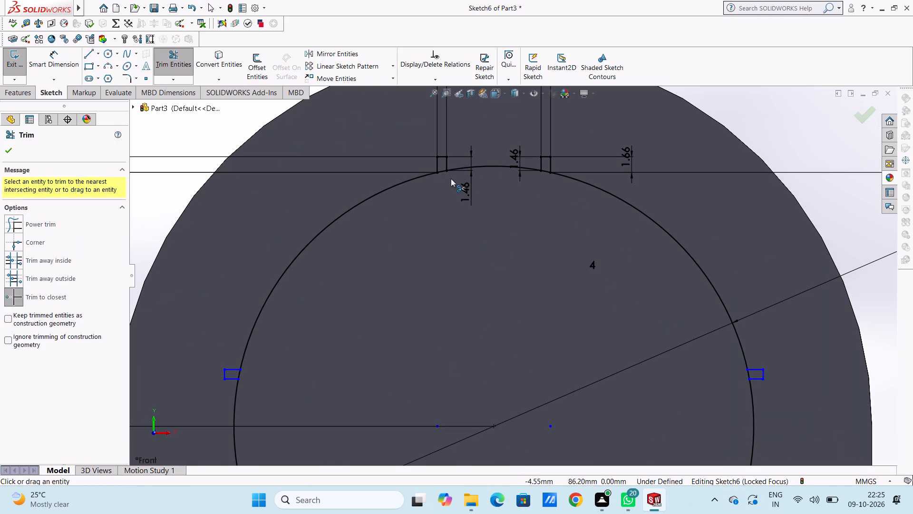
pyautogui.click(443, 172)
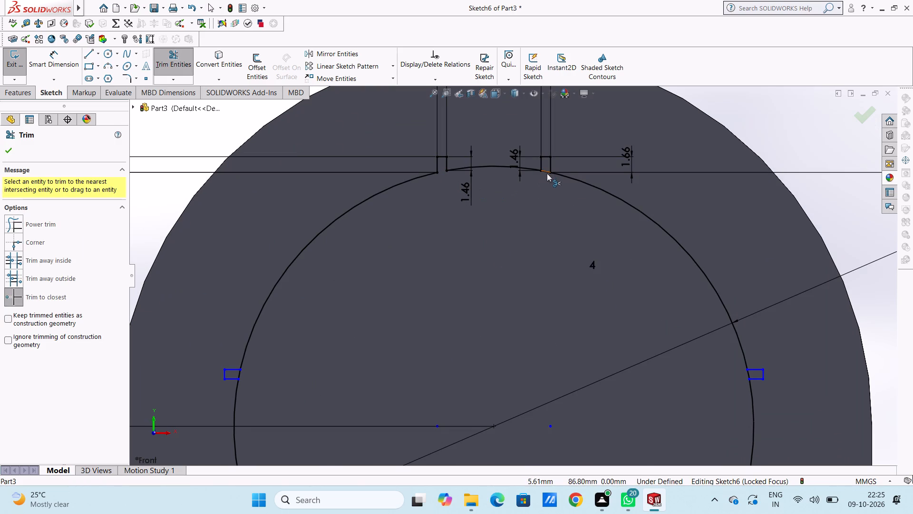
pyautogui.click(547, 173)
pyautogui.scroll(5, 543, 232)
pyautogui.scroll(3, 526, 275)
pyautogui.scroll(-3, 515, 346)
pyautogui.scroll(-5, 392, 258)
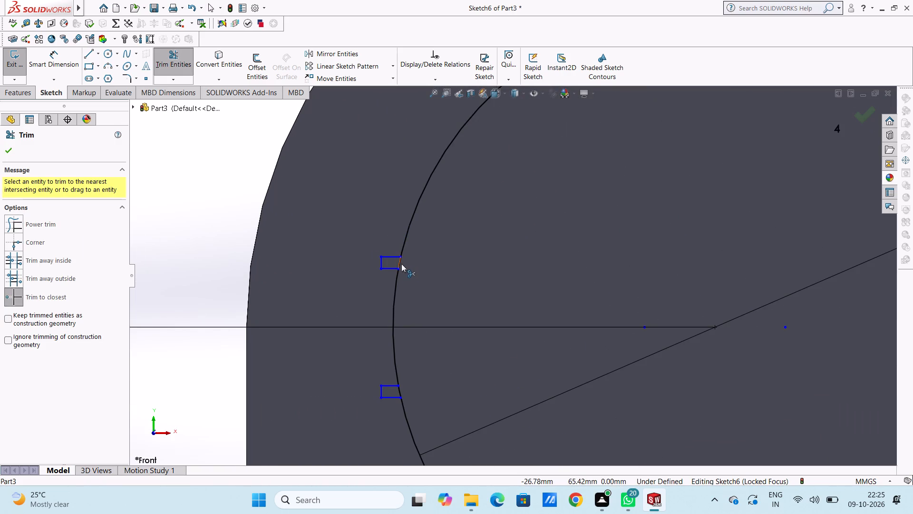
pyautogui.click(401, 264)
pyautogui.click(401, 389)
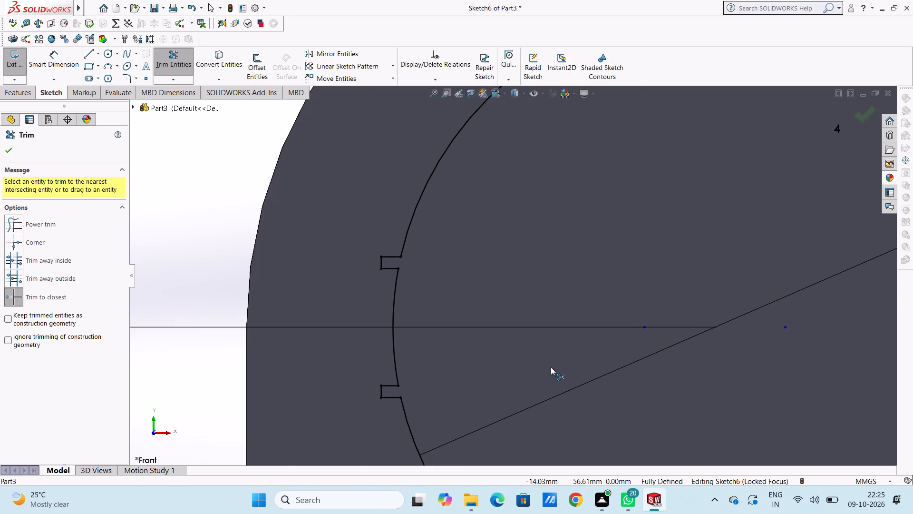
# Trim away the circle segments across the openings of the lower and right notch pairs, and finish trimming.
pyautogui.scroll(8, 546, 362)
pyautogui.scroll(-5, 563, 375)
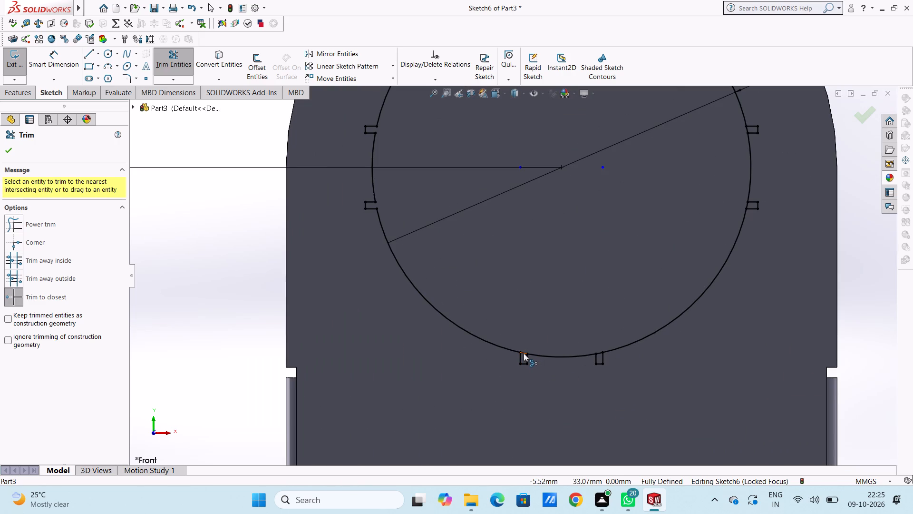
pyautogui.click(524, 353)
pyautogui.click(600, 352)
pyautogui.scroll(5, 652, 301)
pyautogui.scroll(-5, 578, 223)
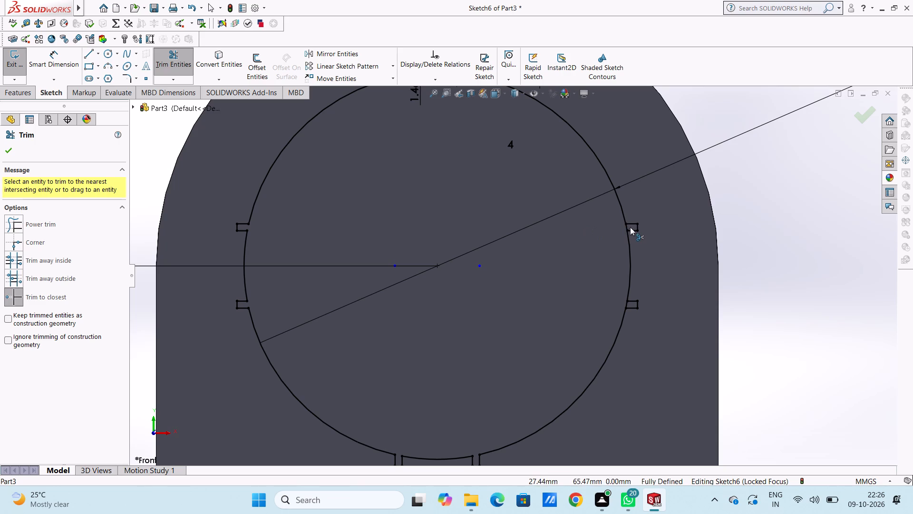
pyautogui.scroll(-6, 630, 230)
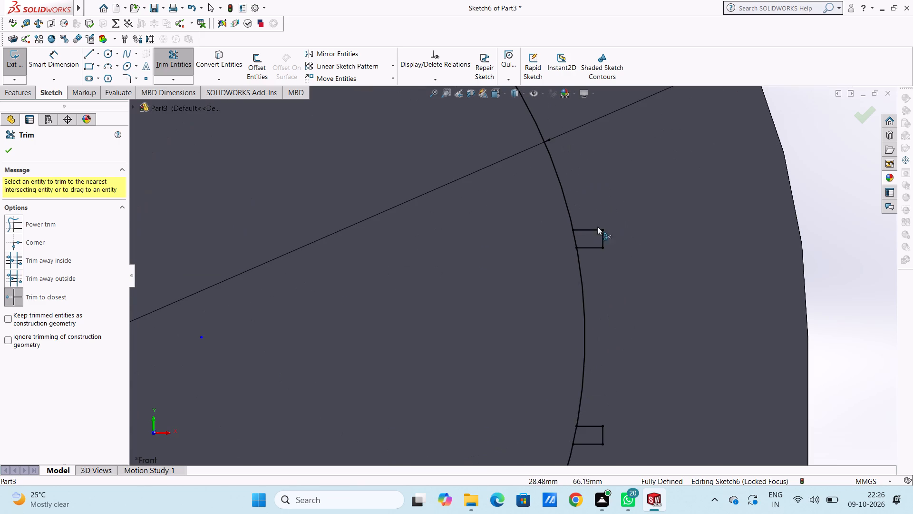
pyautogui.click(574, 237)
pyautogui.scroll(5, 554, 273)
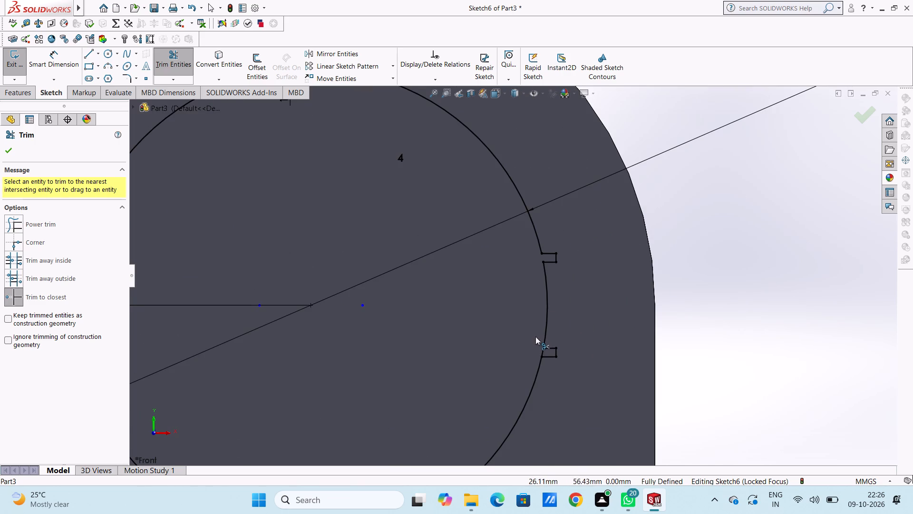
pyautogui.scroll(-5, 544, 351)
pyautogui.click(532, 332)
pyautogui.scroll(4, 461, 291)
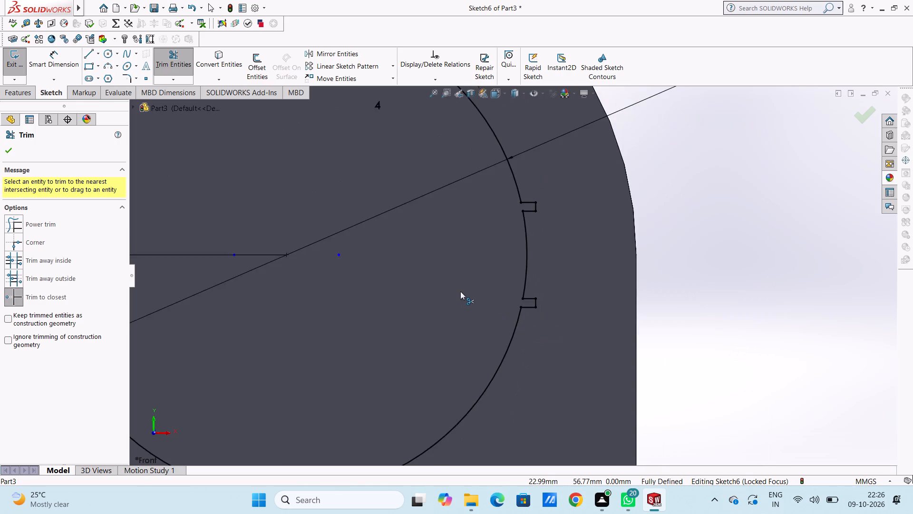
pyautogui.scroll(8, 460, 291)
pyautogui.scroll(-5, 451, 257)
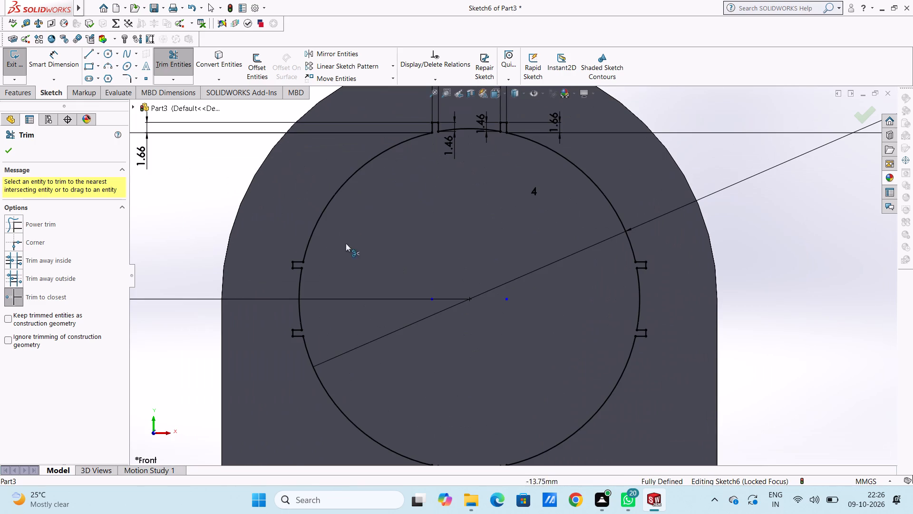
pyautogui.click(13, 148)
pyautogui.click(180, 198)
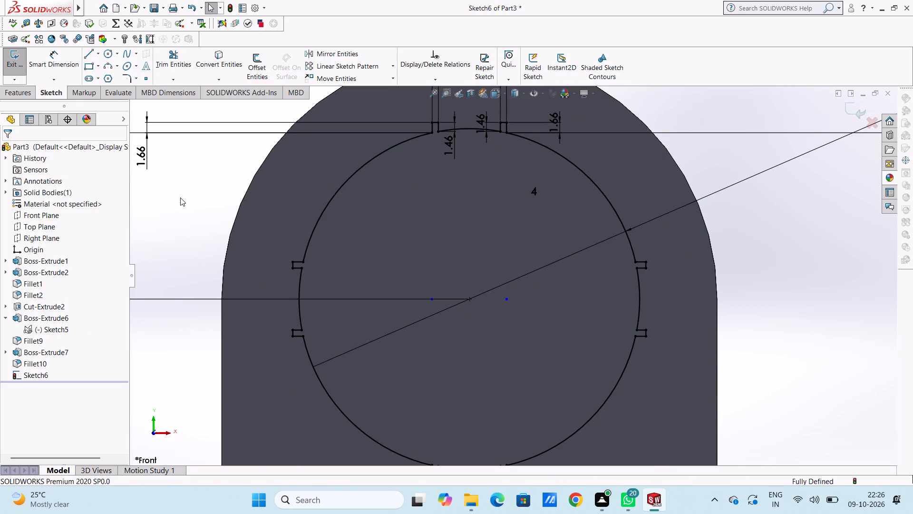
# Cut-extrude the notched circular profile through the upright with a blind depth of 1.50 mm.
pyautogui.scroll(4, 180, 198)
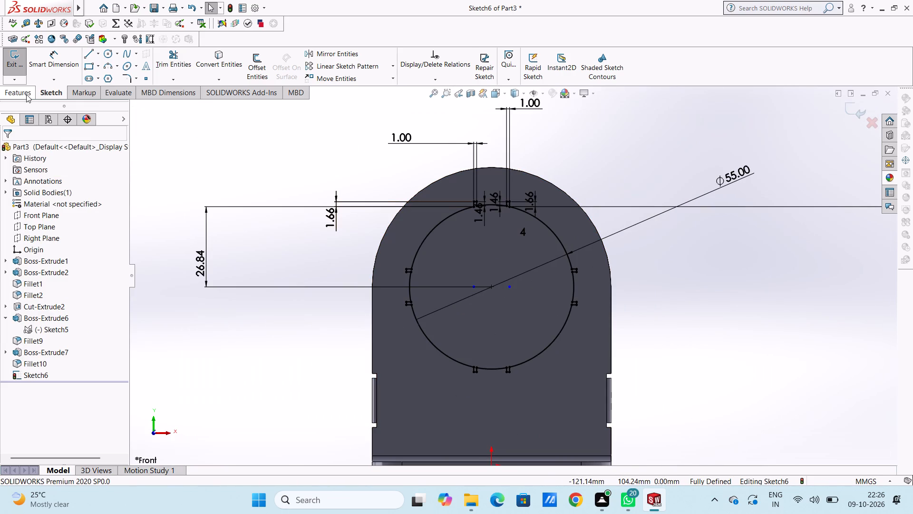
pyautogui.click(26, 94)
pyautogui.click(171, 69)
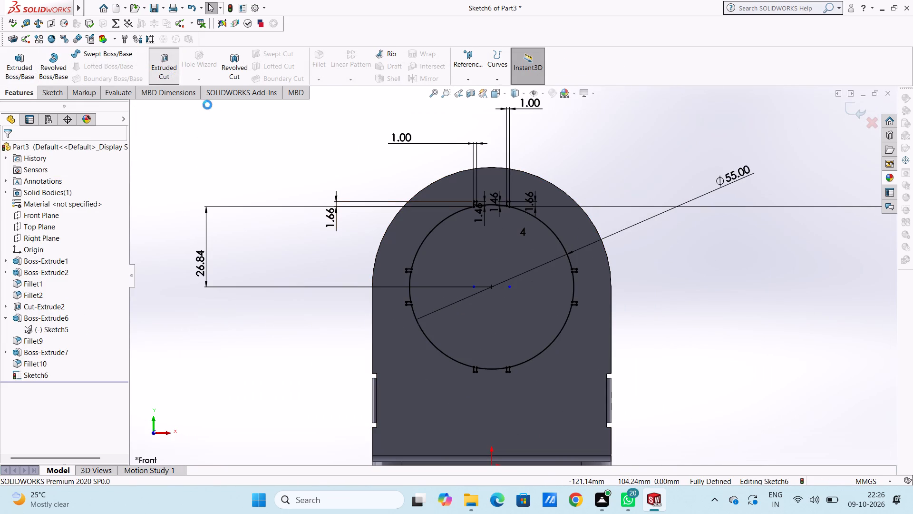
pyautogui.moveTo(283, 315); pyautogui.dragTo(245, 352, button='middle')
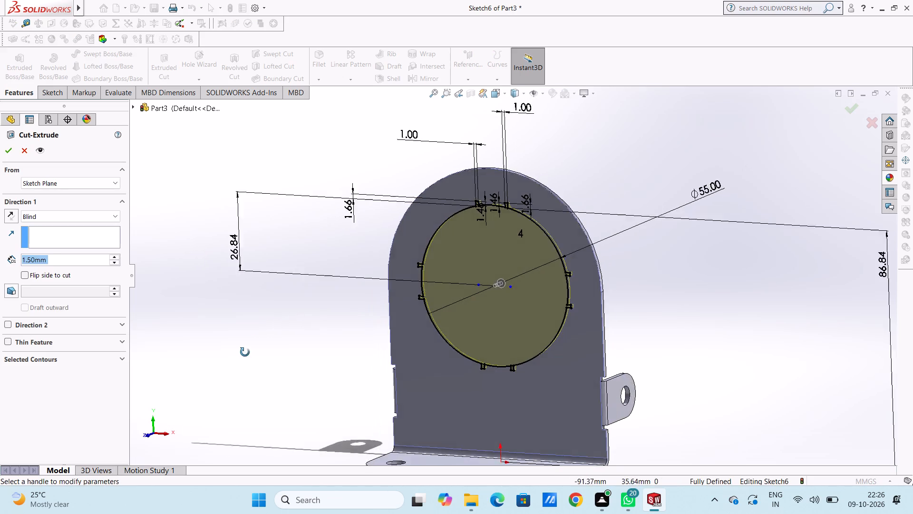
pyautogui.moveTo(245, 352); pyautogui.dragTo(243, 354, button='middle')
pyautogui.click(10, 153)
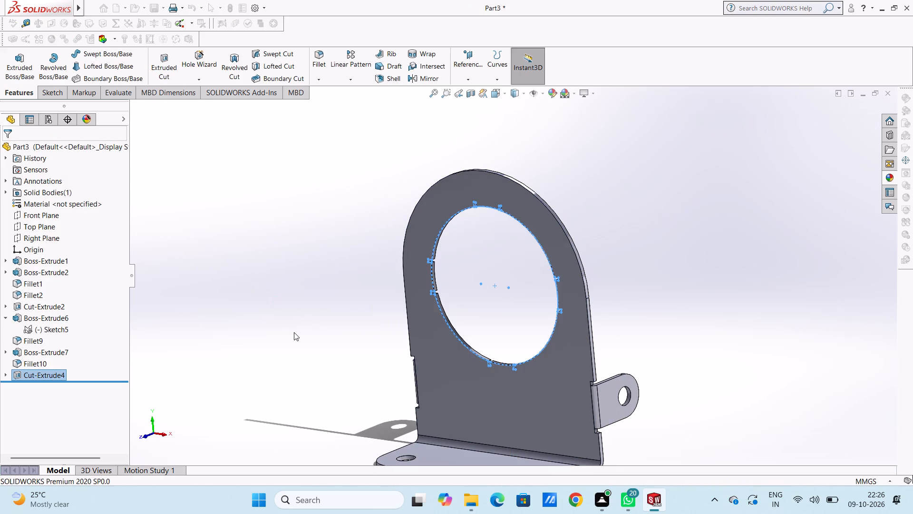
pyautogui.click(294, 332)
# Inspect the notched opening and the whole bracket from several angles, including the front, back and top standard views.
pyautogui.moveTo(291, 346); pyautogui.dragTo(309, 341, button='middle')
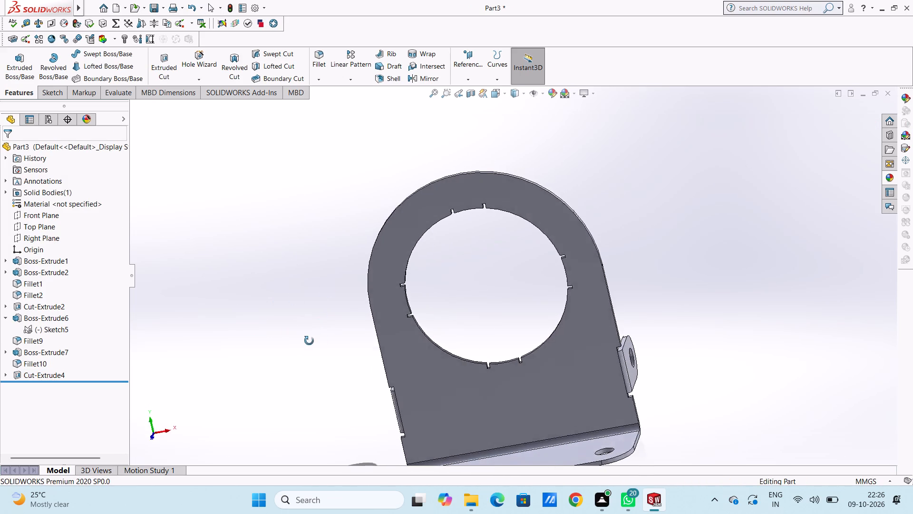
pyautogui.moveTo(309, 341); pyautogui.dragTo(323, 307, button='middle')
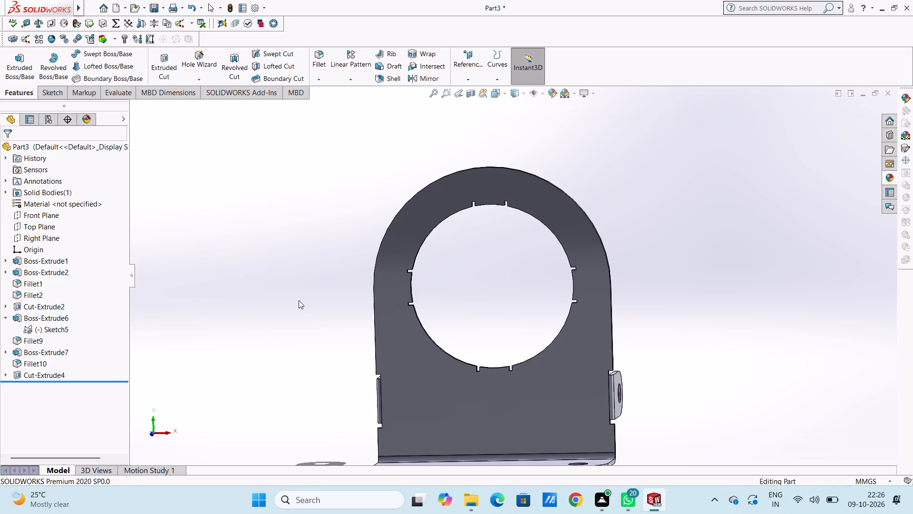
pyautogui.scroll(-2, 546, 227)
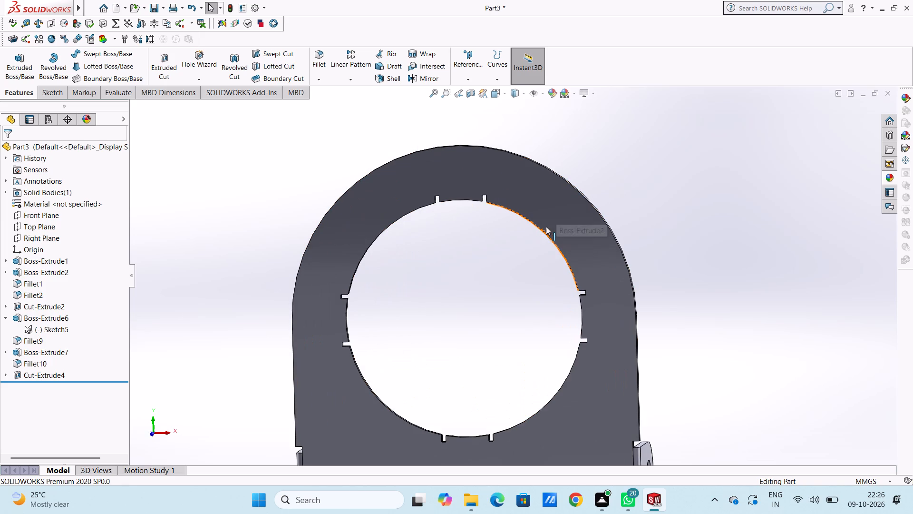
pyautogui.moveTo(467, 281); pyautogui.dragTo(476, 283, button='middle')
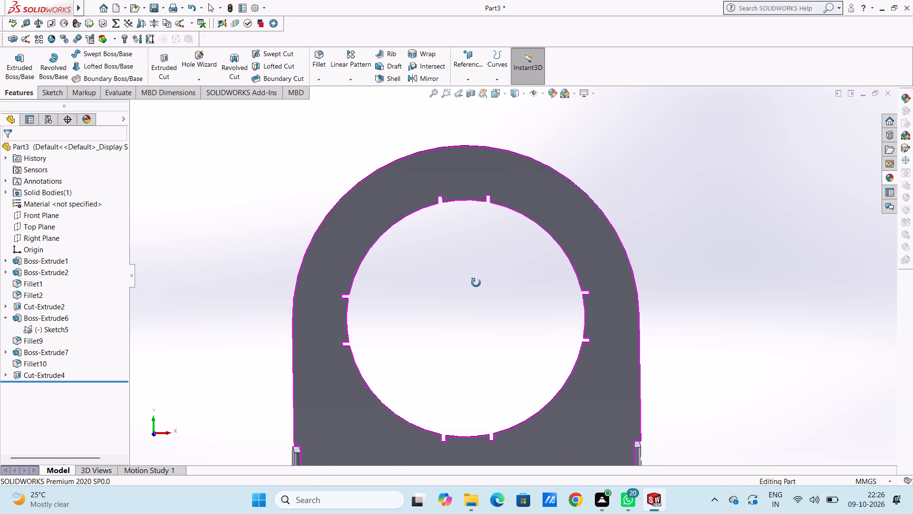
pyautogui.moveTo(476, 283); pyautogui.dragTo(476, 283, button='middle')
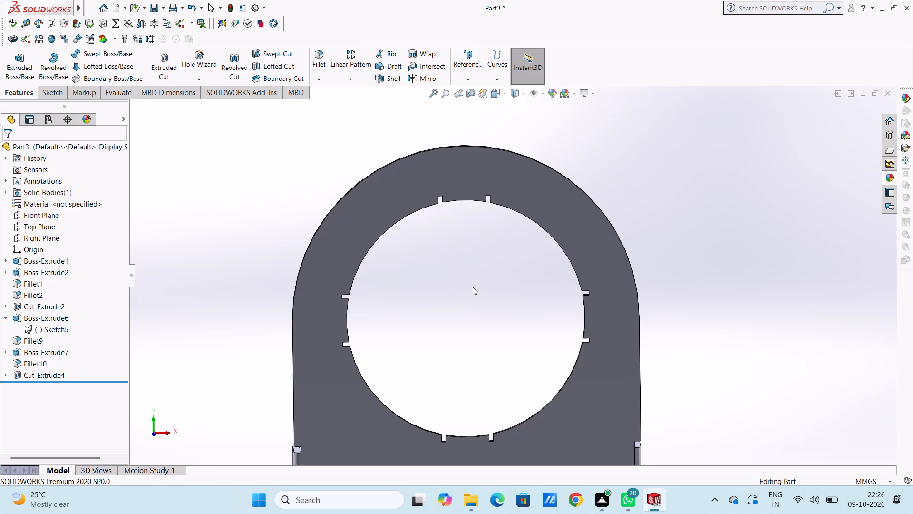
pyautogui.scroll(3, 473, 287)
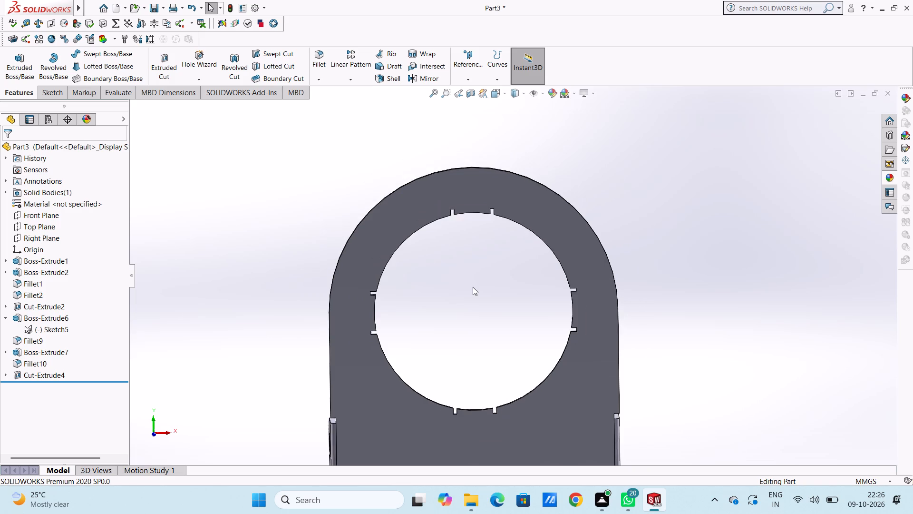
pyautogui.scroll(4, 473, 287)
pyautogui.moveTo(438, 269); pyautogui.dragTo(387, 385, button='middle')
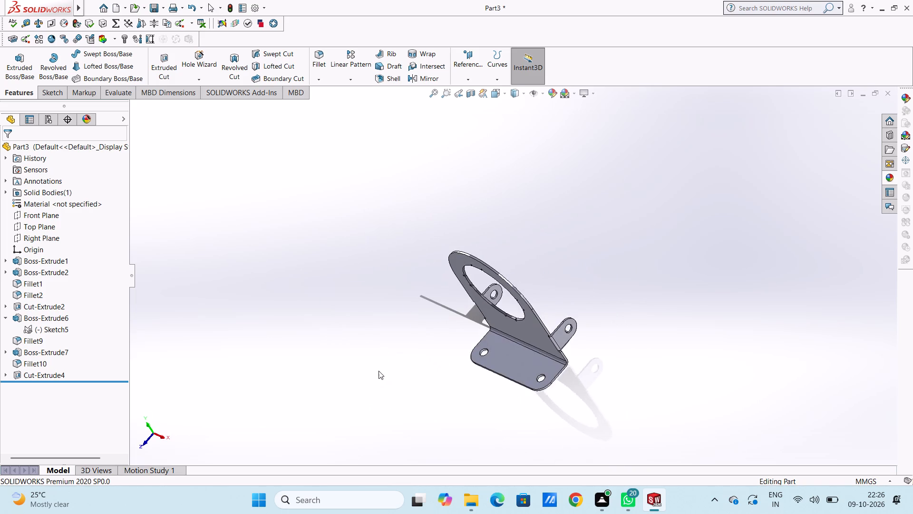
pyautogui.moveTo(374, 253); pyautogui.dragTo(396, 270, button='middle')
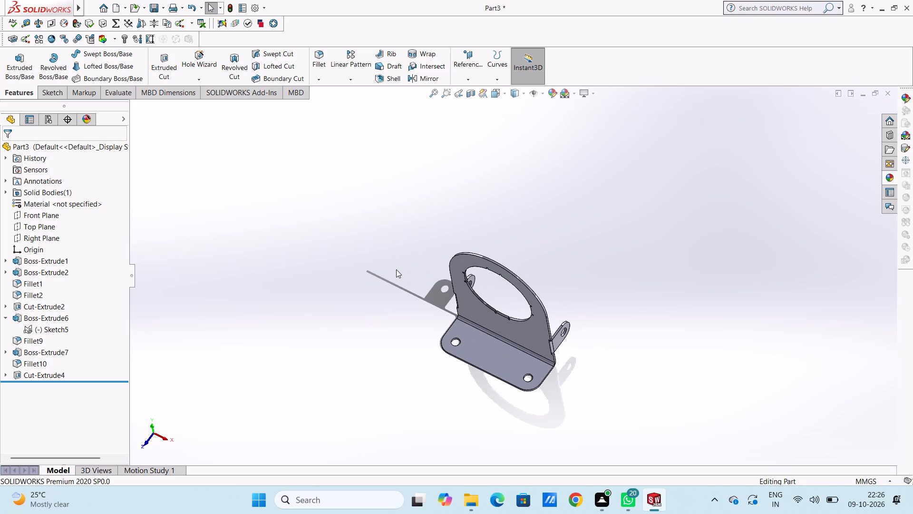
pyautogui.hotkey('ctrl', '1')
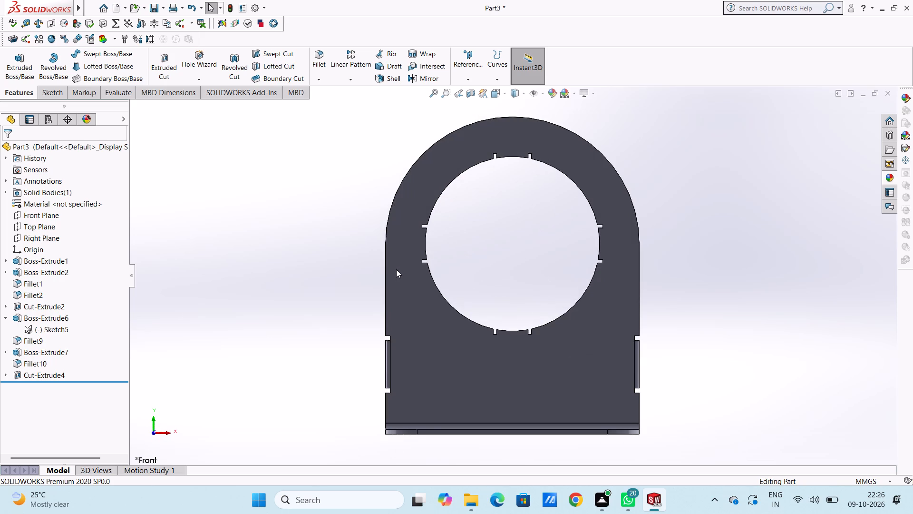
pyautogui.hotkey('ctrl', '2')
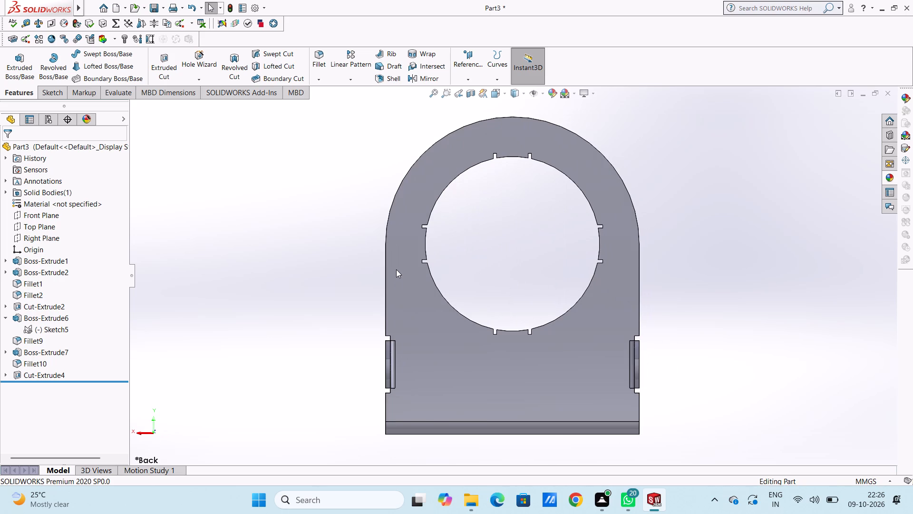
pyautogui.hotkey('ctrl', '5')
pyautogui.hotkey('ctrl', '6')
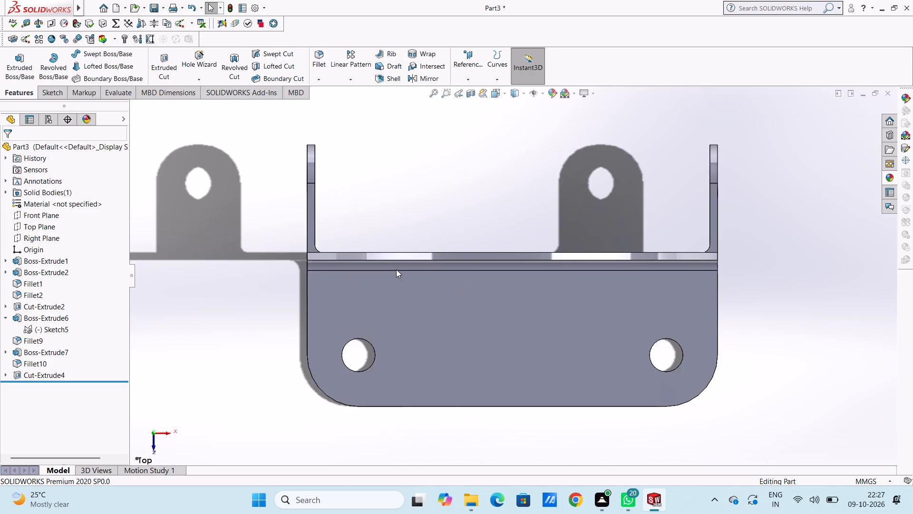
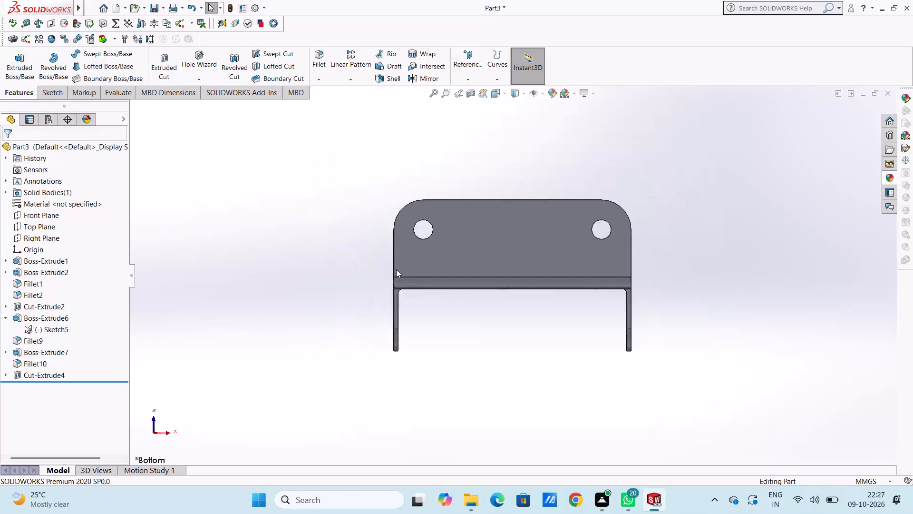
# Examine the bracket from several sides, including its large round opening, side tabs and base flange.
pyautogui.moveTo(427, 226); pyautogui.dragTo(434, 255, button='middle')
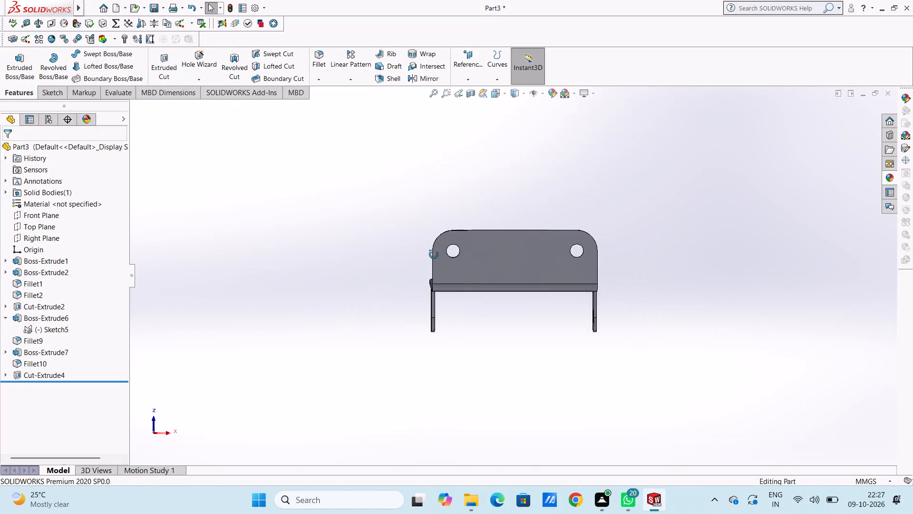
pyautogui.moveTo(434, 255); pyautogui.dragTo(464, 403, button='middle')
pyautogui.moveTo(532, 228); pyautogui.dragTo(523, 311, button='middle')
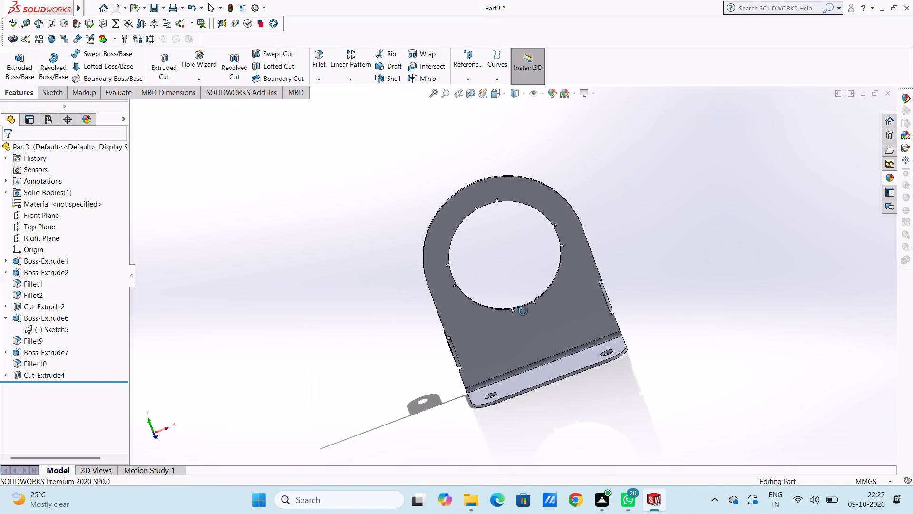
pyautogui.moveTo(523, 311); pyautogui.dragTo(610, 198, button='middle')
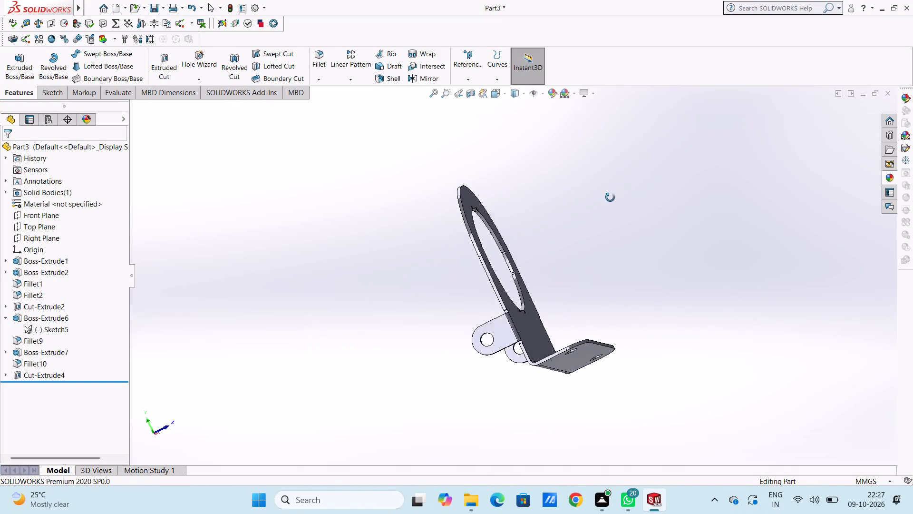
pyautogui.moveTo(610, 198); pyautogui.dragTo(581, 356, button='middle')
pyautogui.moveTo(543, 236); pyautogui.dragTo(574, 311, button='middle')
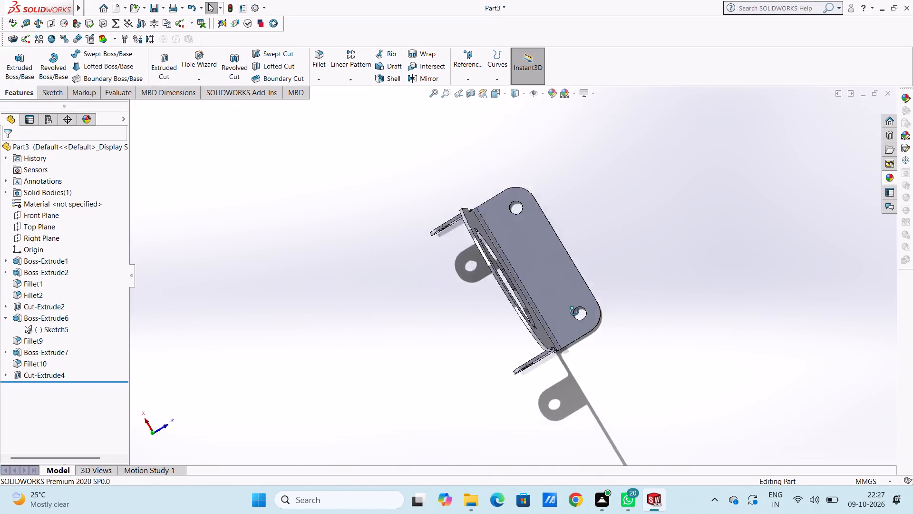
pyautogui.moveTo(574, 311); pyautogui.dragTo(542, 353, button='middle')
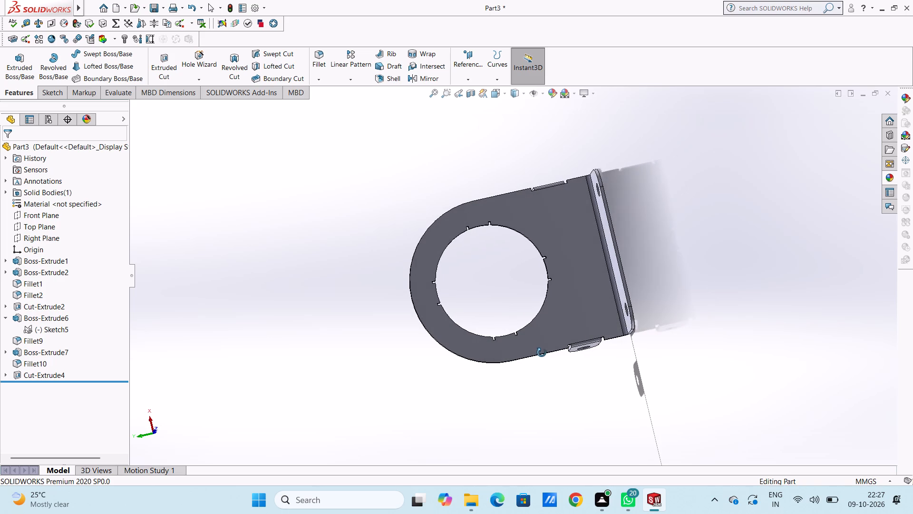
pyautogui.moveTo(542, 353); pyautogui.dragTo(535, 356, button='middle')
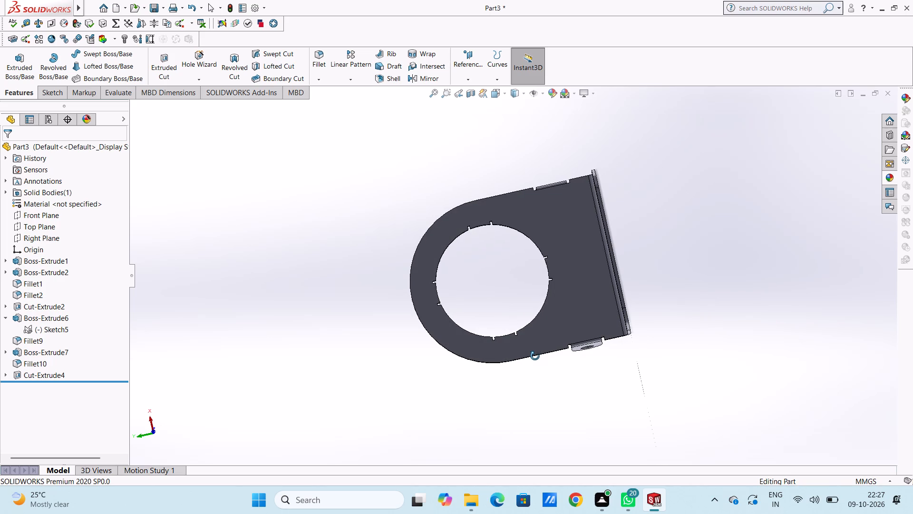
pyautogui.moveTo(535, 356); pyautogui.dragTo(533, 356, button='middle')
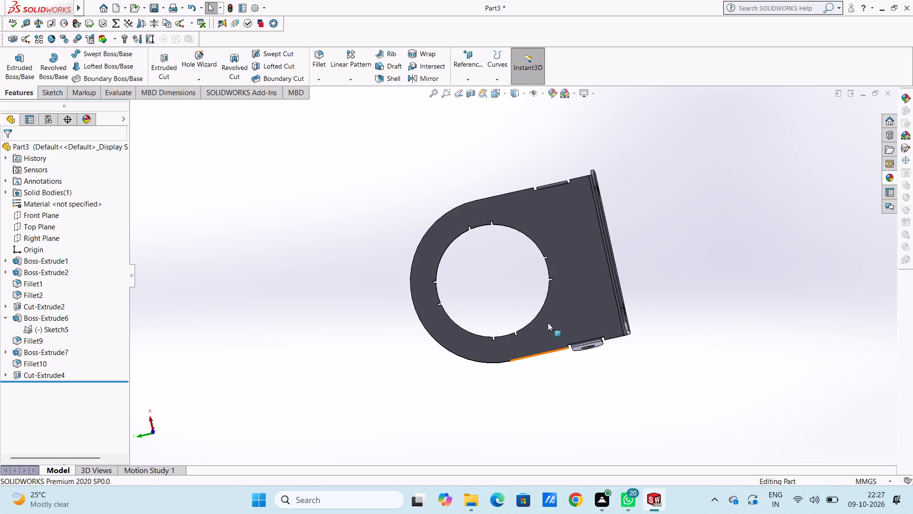
pyautogui.scroll(-5, 531, 249)
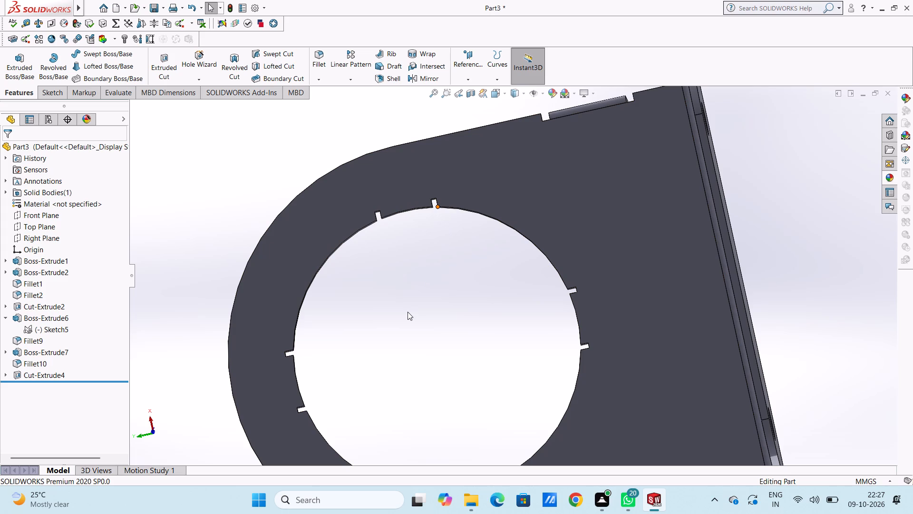
pyautogui.hotkey('ctrl', '1')
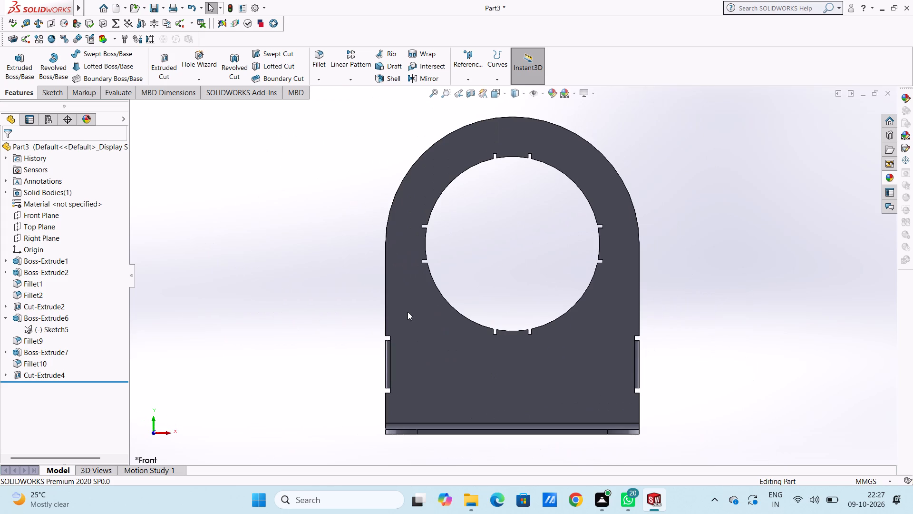
pyautogui.moveTo(750, 294); pyautogui.dragTo(722, 318, button='middle')
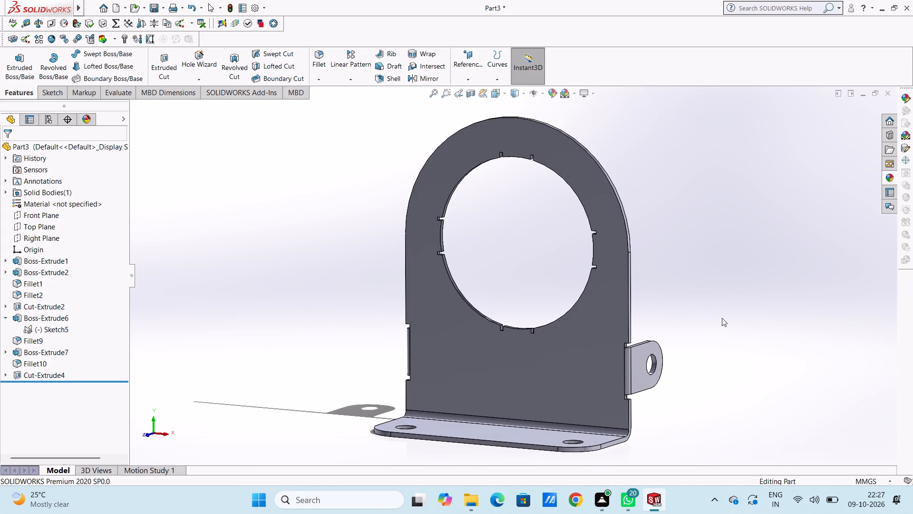
pyautogui.hotkey('ctrl', '1')
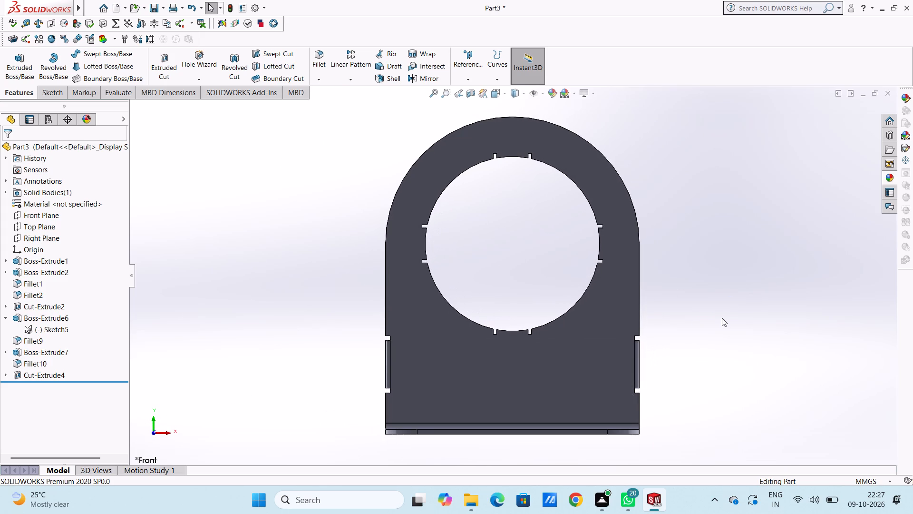
# On the plate's front face, sketch a corner rectangle 1 mm high spanning the two notches at the top of the round opening.
pyautogui.scroll(2, 544, 157)
pyautogui.scroll(-4, 515, 191)
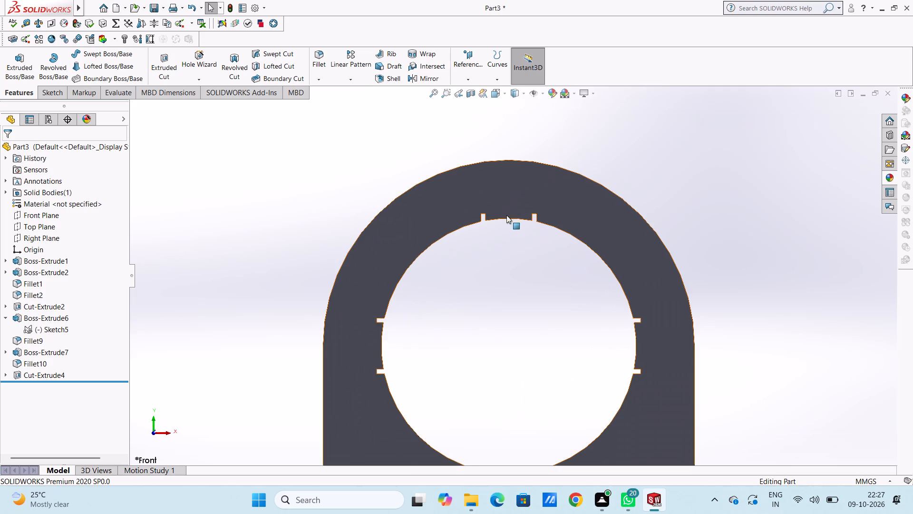
pyautogui.click(506, 212)
pyautogui.click(546, 188)
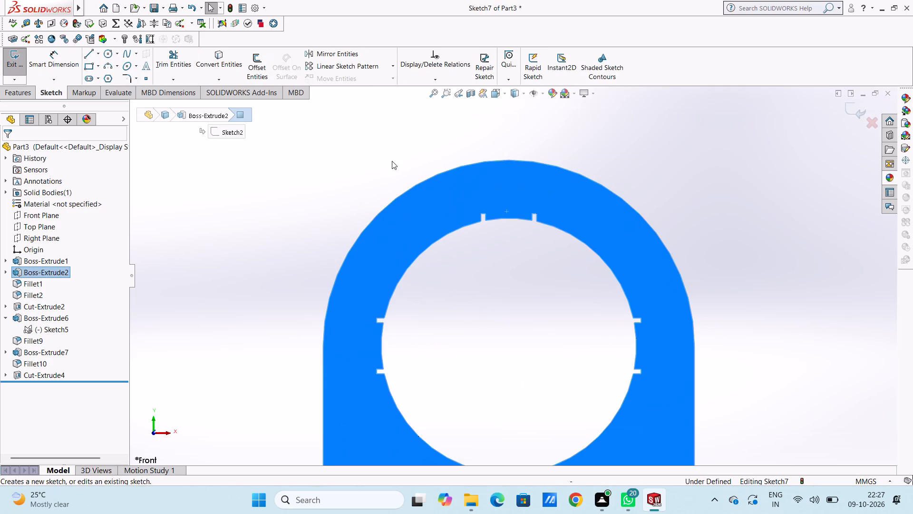
pyautogui.click(391, 159)
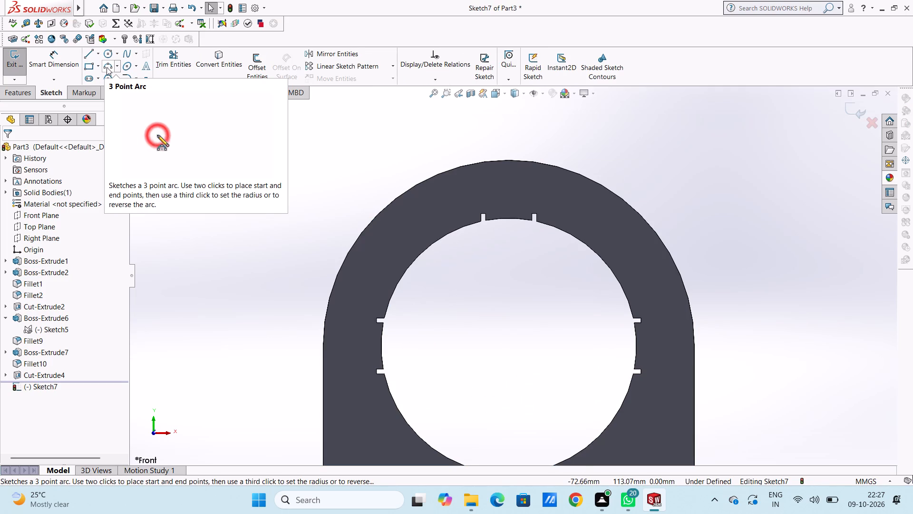
pyautogui.click(88, 66)
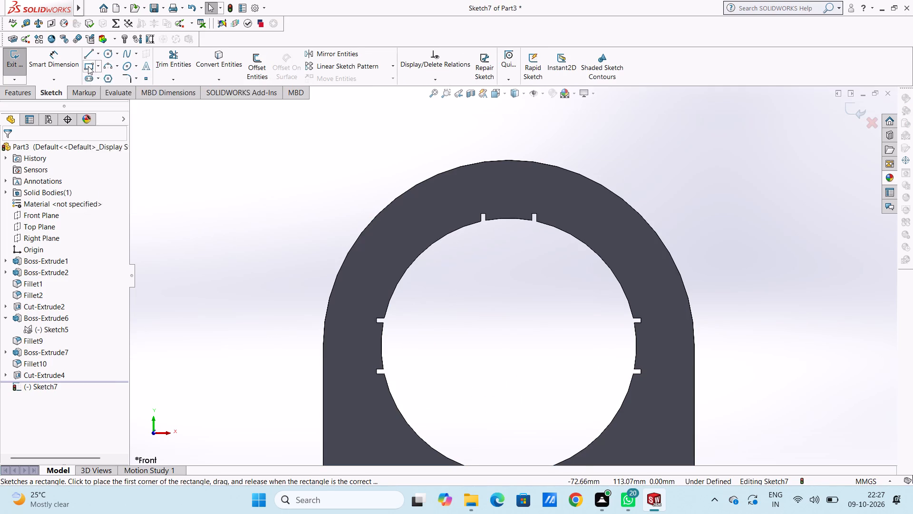
pyautogui.scroll(-5, 521, 228)
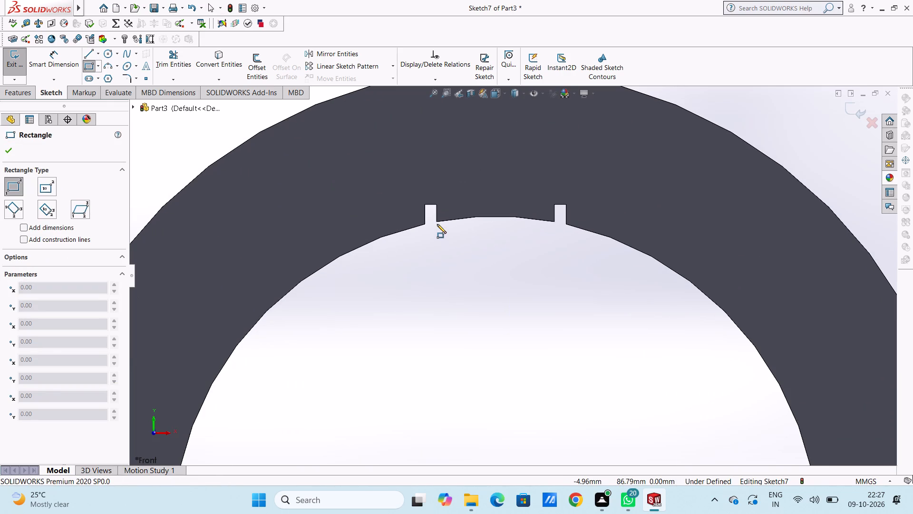
pyautogui.click(437, 223)
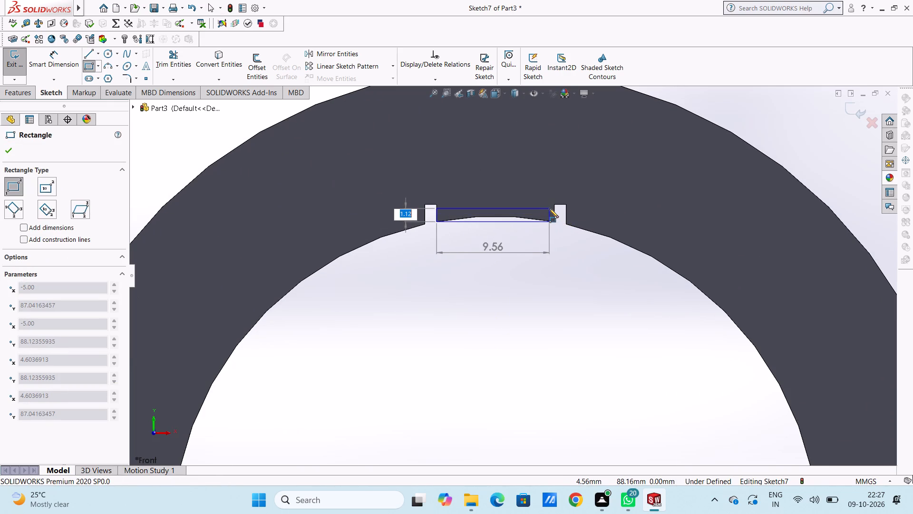
pyautogui.press('1')
pyautogui.press('Return')
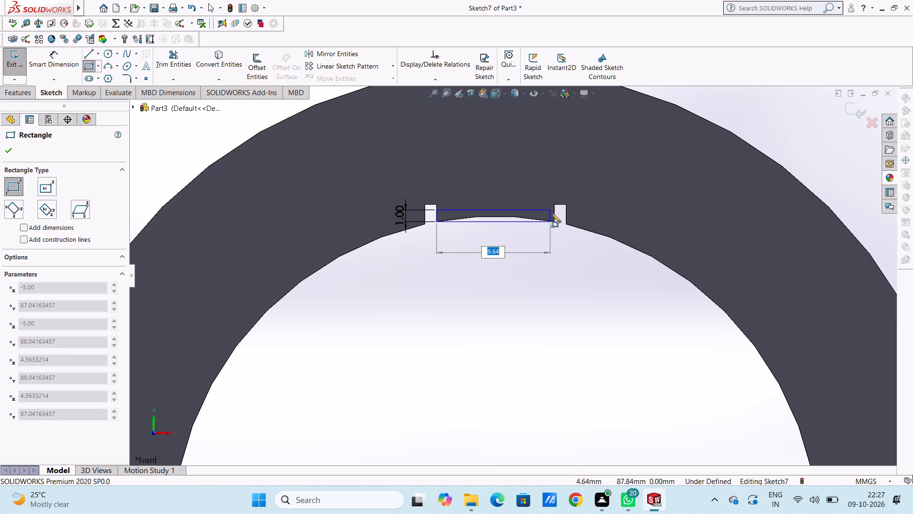
pyautogui.click(556, 222)
pyautogui.scroll(3, 547, 268)
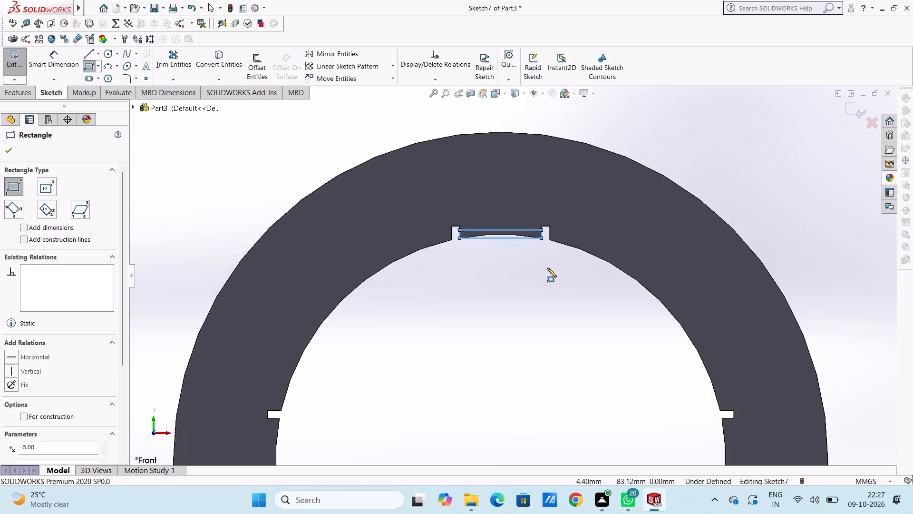
pyautogui.scroll(1, 547, 268)
pyautogui.scroll(2, 482, 362)
pyautogui.scroll(-2, 457, 381)
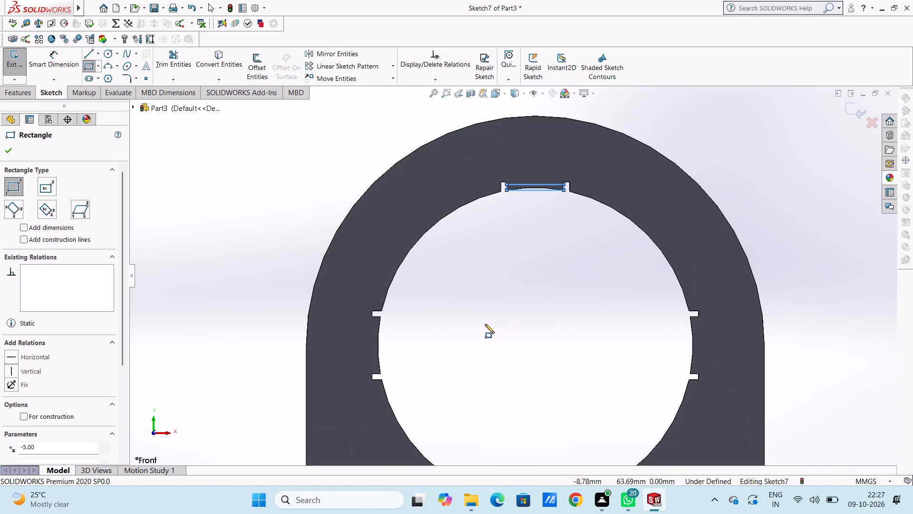
pyautogui.press('Escape')
# Dimension the rectangle's height as 1 mm and its width as 10 mm.
pyautogui.click(49, 58)
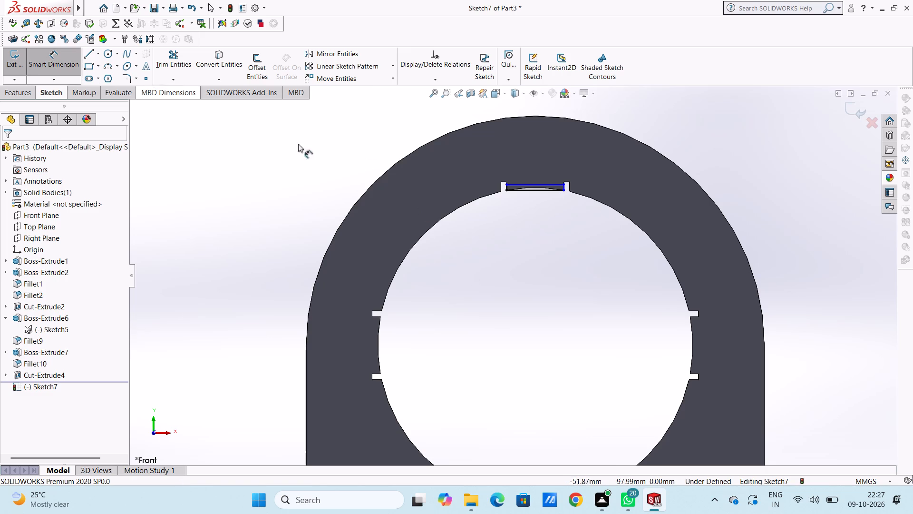
pyautogui.scroll(-5, 542, 172)
pyautogui.click(443, 248)
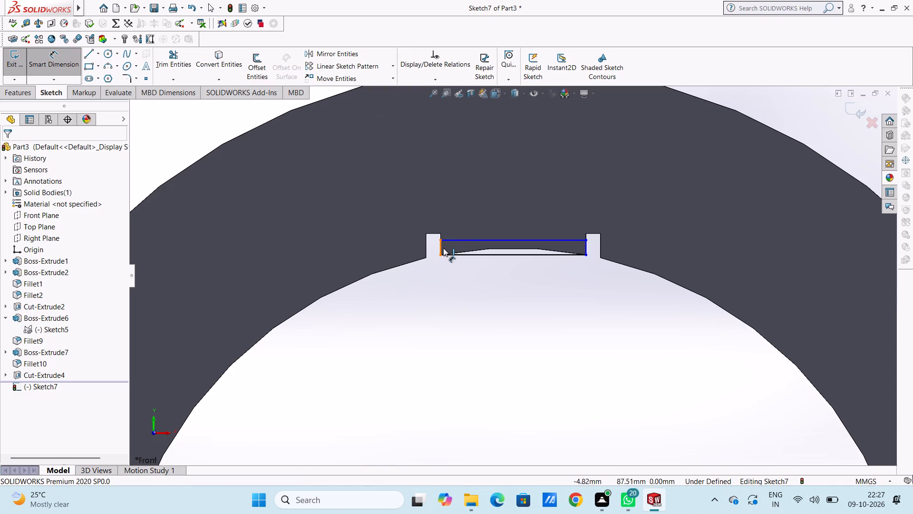
pyautogui.scroll(5, 415, 250)
pyautogui.click(281, 255)
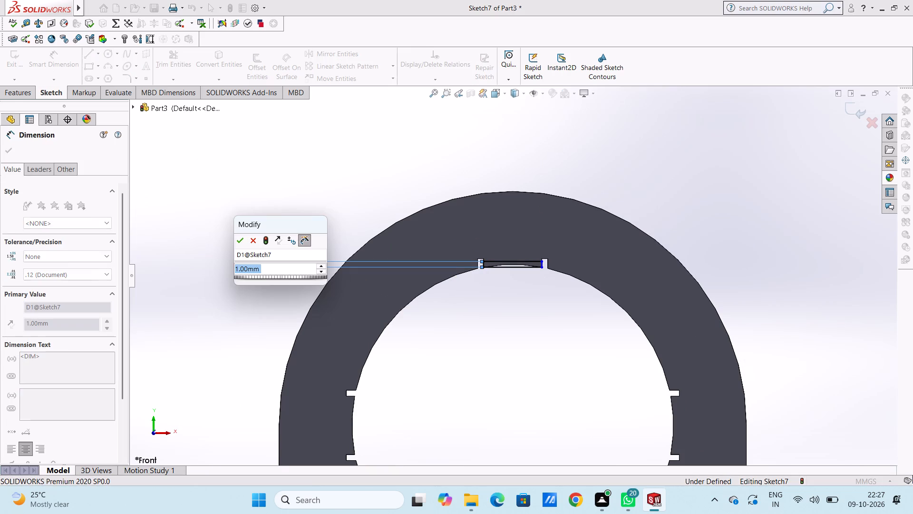
pyautogui.doubleClick(237, 243)
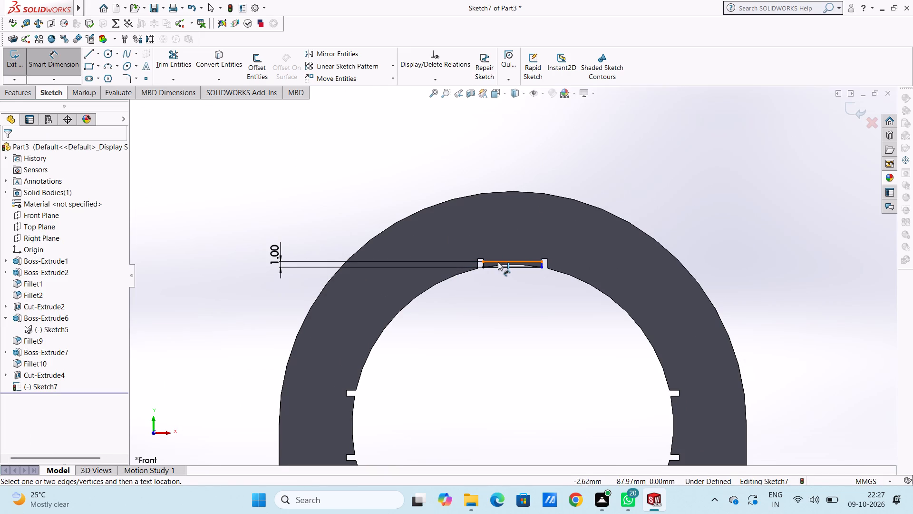
pyautogui.click(498, 261)
pyautogui.click(549, 151)
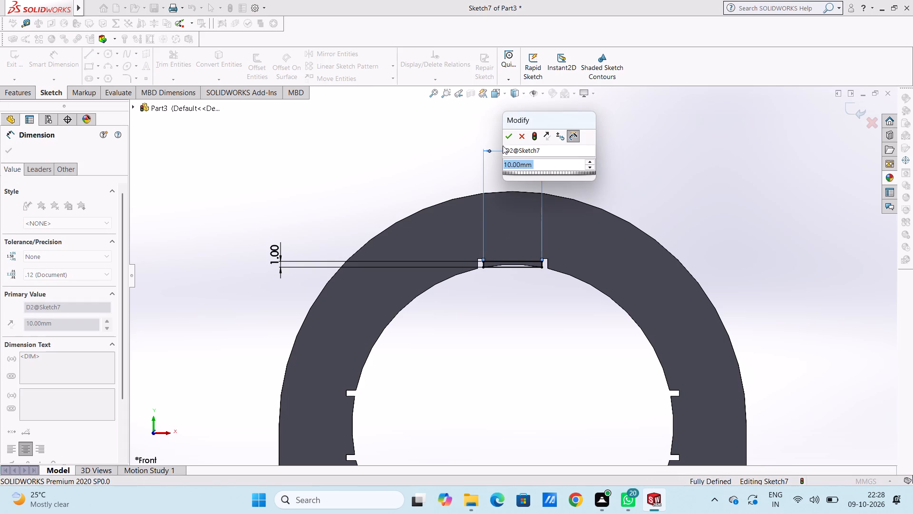
pyautogui.click(506, 136)
pyautogui.click(421, 148)
pyautogui.scroll(4, 550, 308)
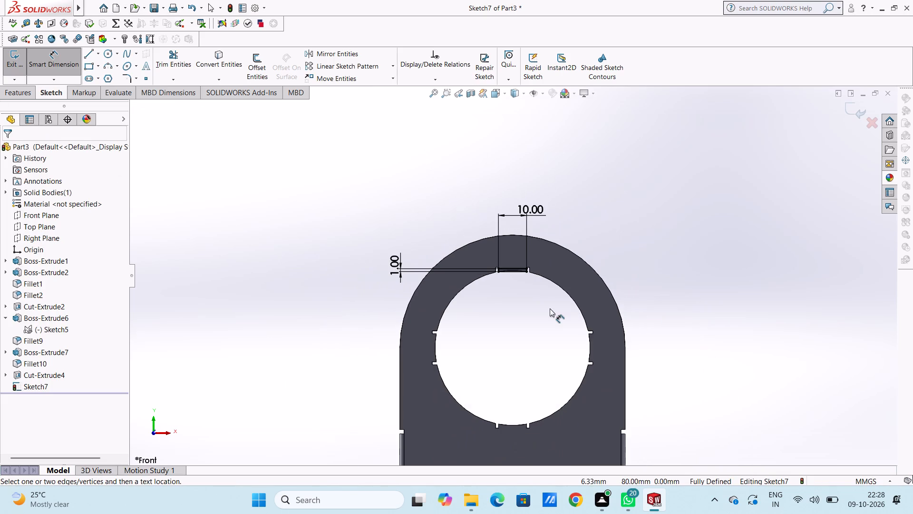
pyautogui.click(61, 65)
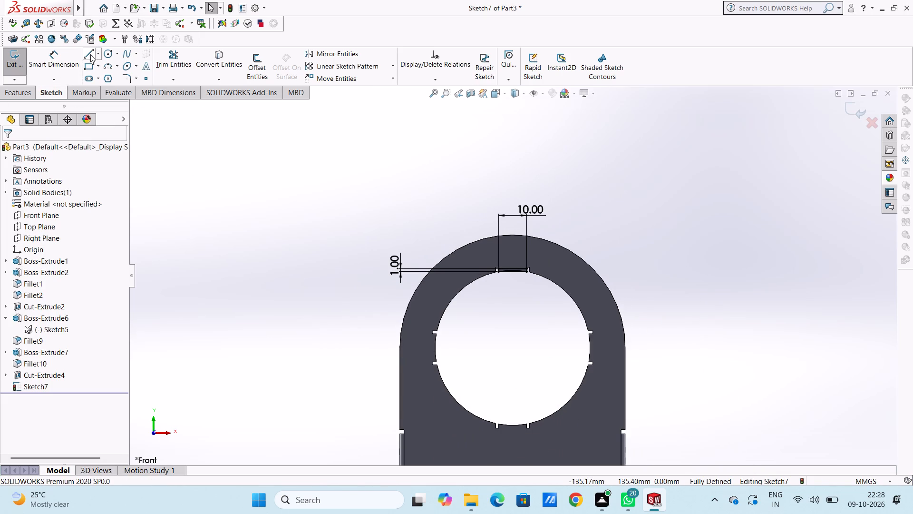
# Sketch a vertical line from the bottom midpoint of the round opening up to the opening's centre.
pyautogui.click(89, 54)
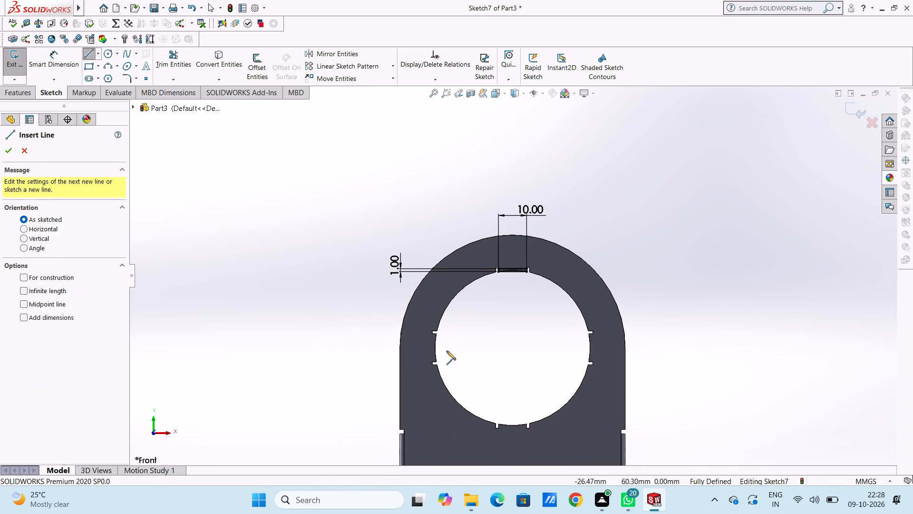
pyautogui.click(515, 425)
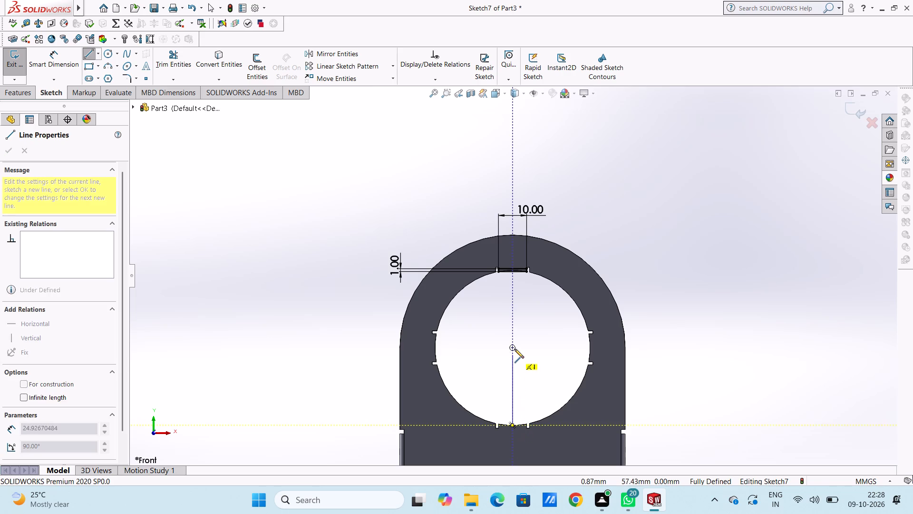
pyautogui.click(514, 347)
pyautogui.press('Escape')
pyautogui.press('Escape')
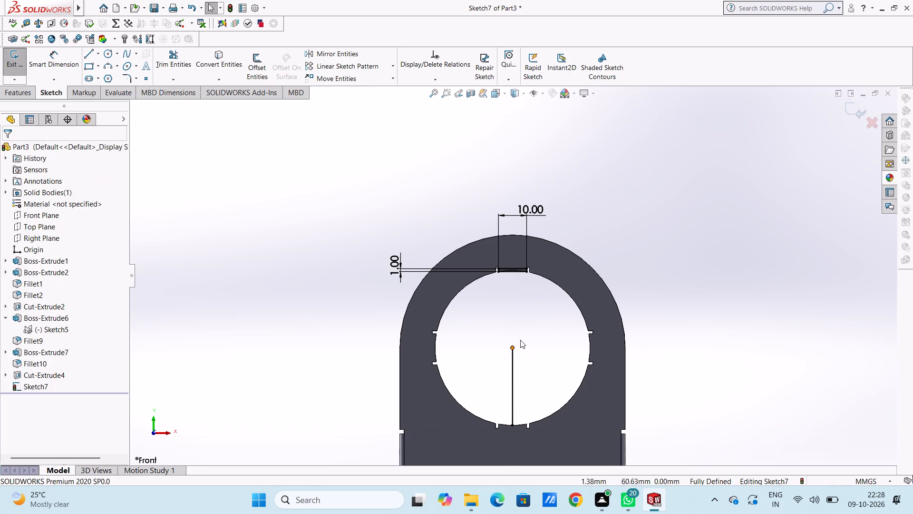
# Circular-pattern the four lines of the top rectangle about the round opening's centre, with 4 equally spaced instances over 360 degrees.
pyautogui.scroll(-4, 554, 278)
pyautogui.scroll(3, 309, 296)
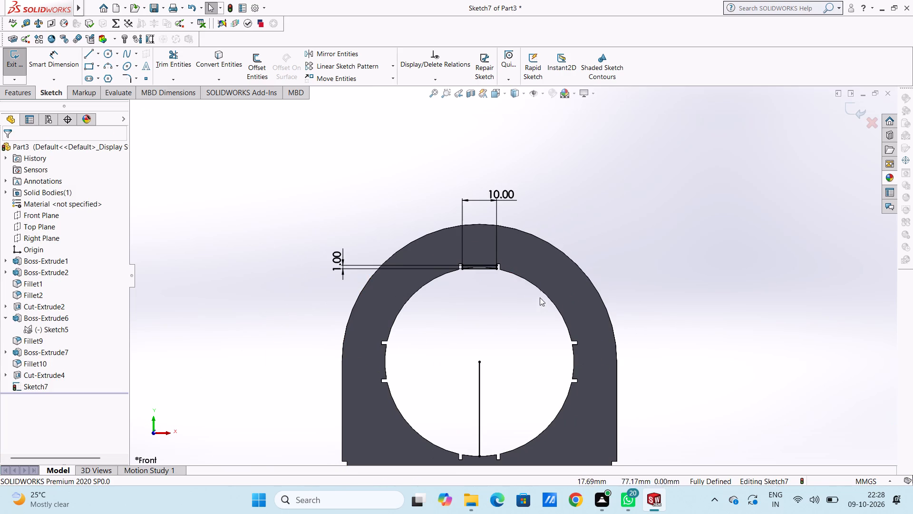
pyautogui.click(478, 270)
pyautogui.keyDown('ctrl'); pyautogui.scroll(-5, 484, 273); pyautogui.keyUp('ctrl')
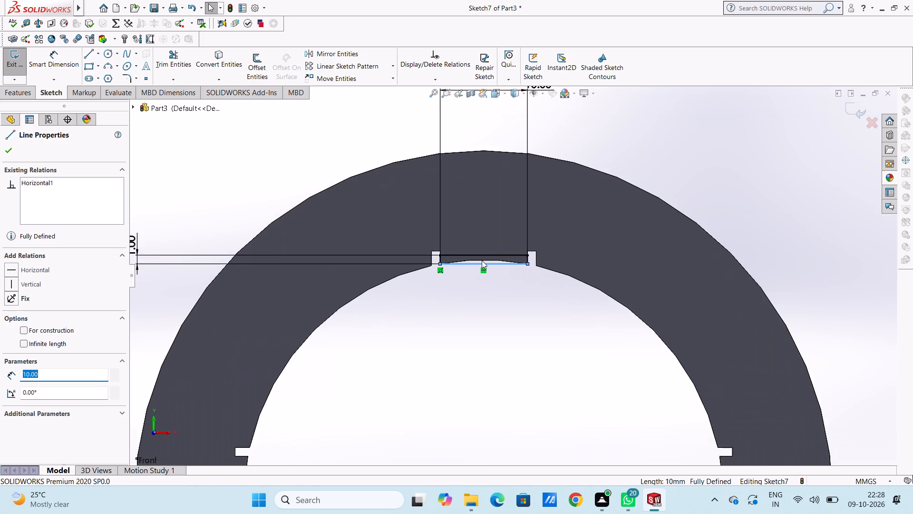
pyautogui.keyDown('ctrl'); pyautogui.scroll(-3, 482, 260); pyautogui.keyUp('ctrl')
pyautogui.keyDown('ctrl'); pyautogui.click(414, 265); pyautogui.keyUp('ctrl')
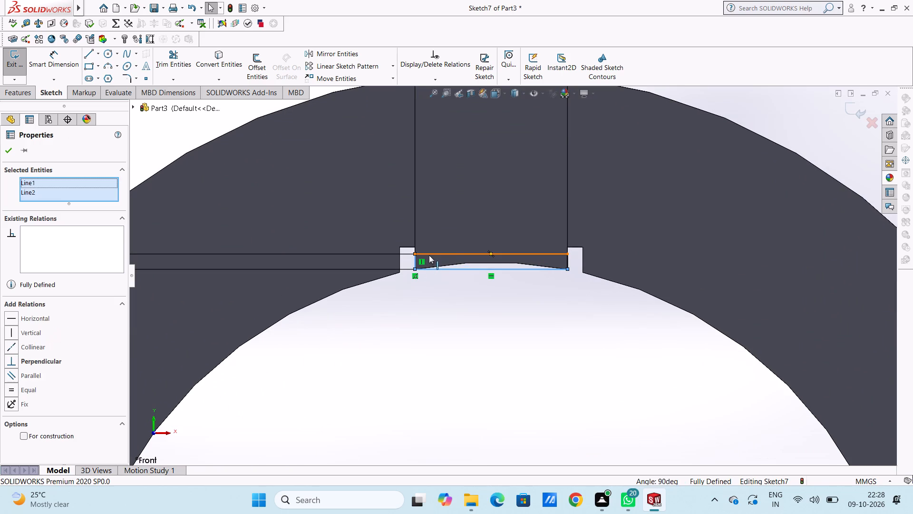
pyautogui.keyDown('ctrl'); pyautogui.click(429, 255); pyautogui.keyUp('ctrl')
pyautogui.keyDown('ctrl'); pyautogui.click(566, 262); pyautogui.keyUp('ctrl')
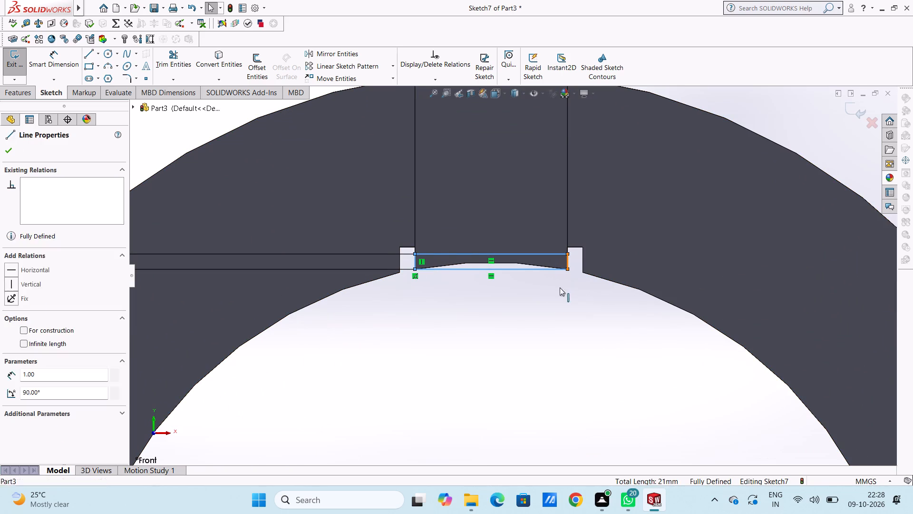
pyautogui.scroll(5, 544, 305)
pyautogui.scroll(1, 495, 301)
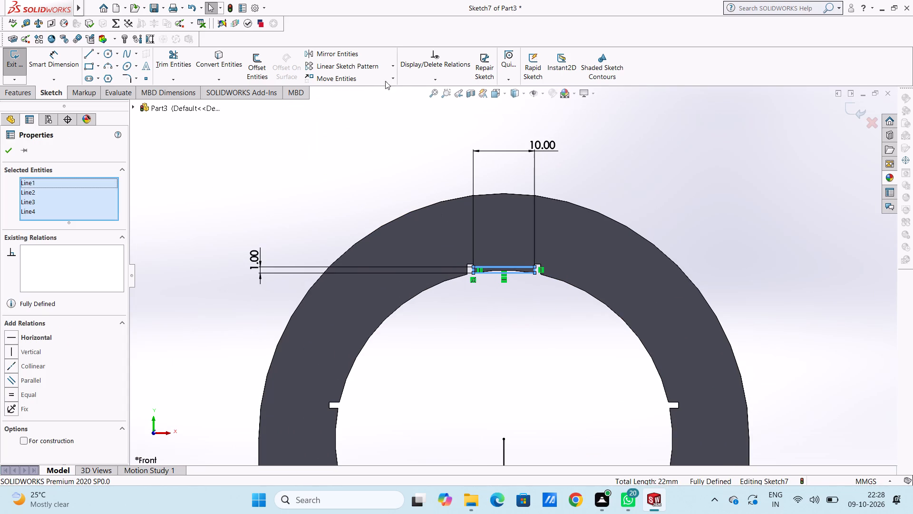
pyautogui.click(393, 67)
pyautogui.click(391, 89)
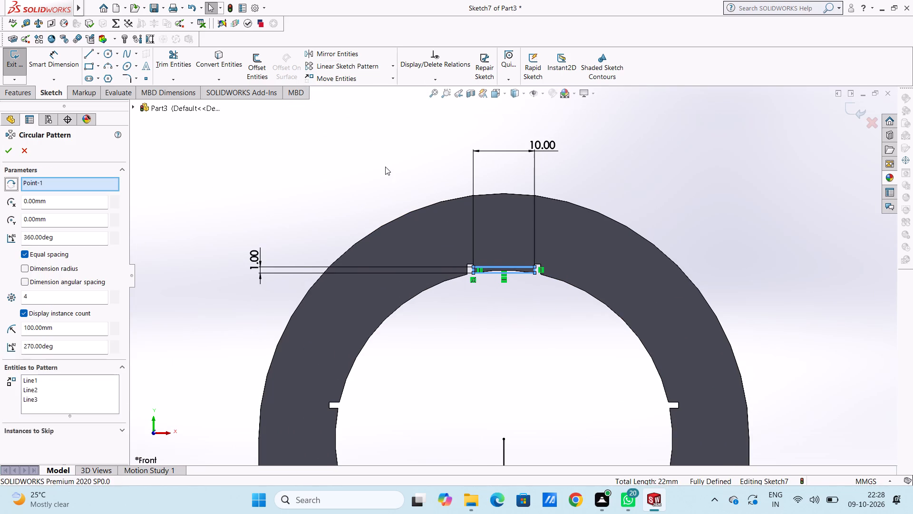
pyautogui.scroll(9, 385, 167)
pyautogui.rightClick(116, 185)
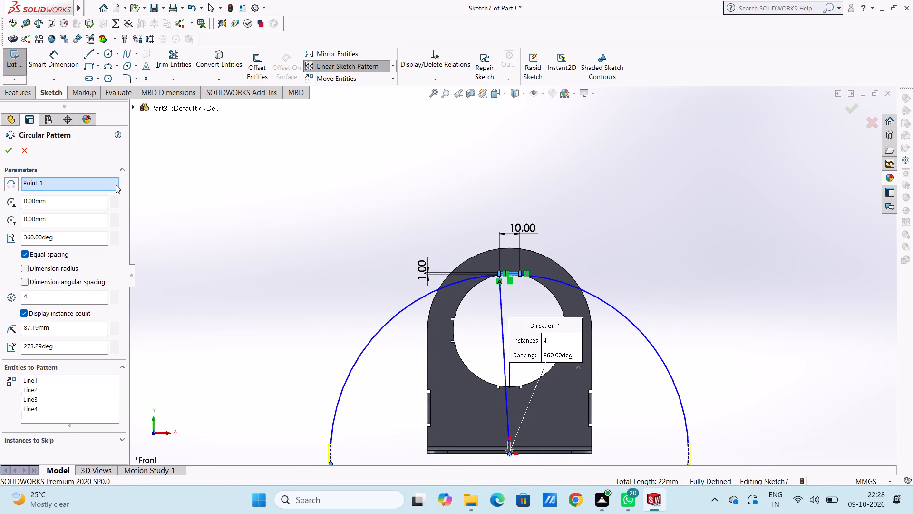
pyautogui.click(143, 205)
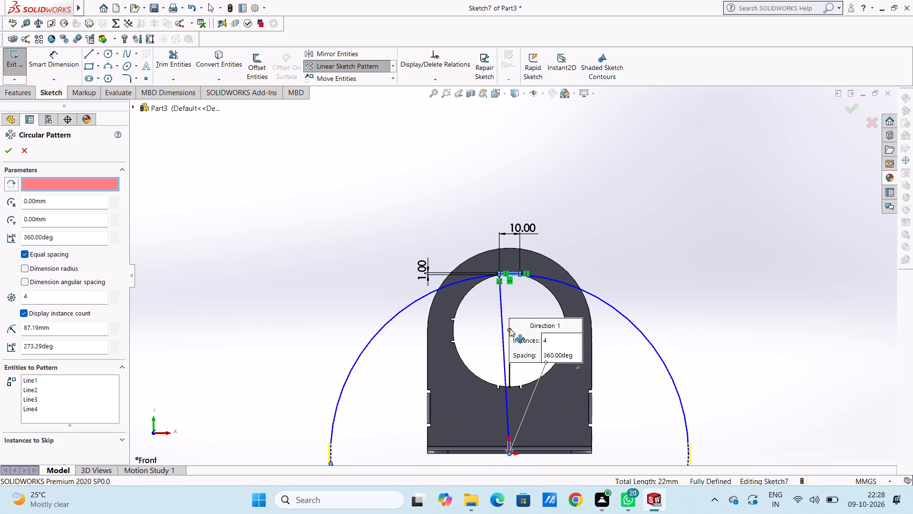
pyautogui.click(510, 328)
pyautogui.click(509, 330)
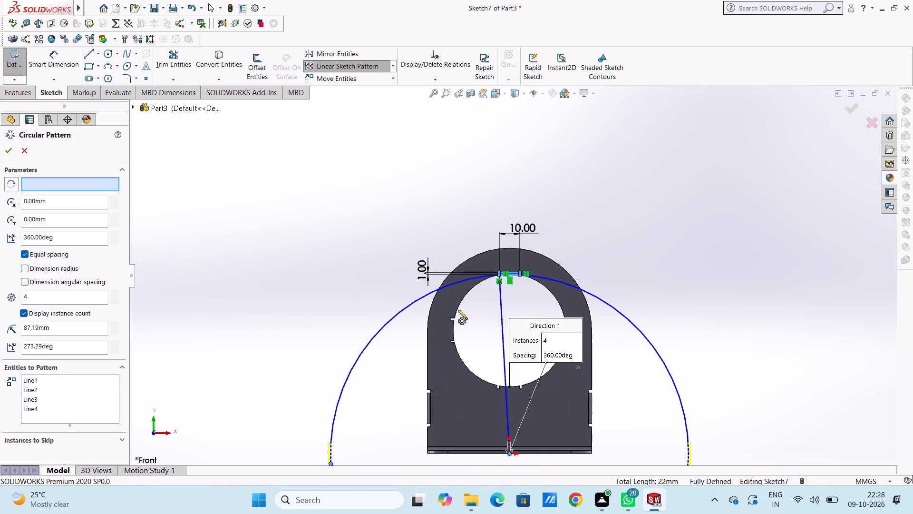
pyautogui.scroll(5, 287, 257)
pyautogui.scroll(-3, 538, 306)
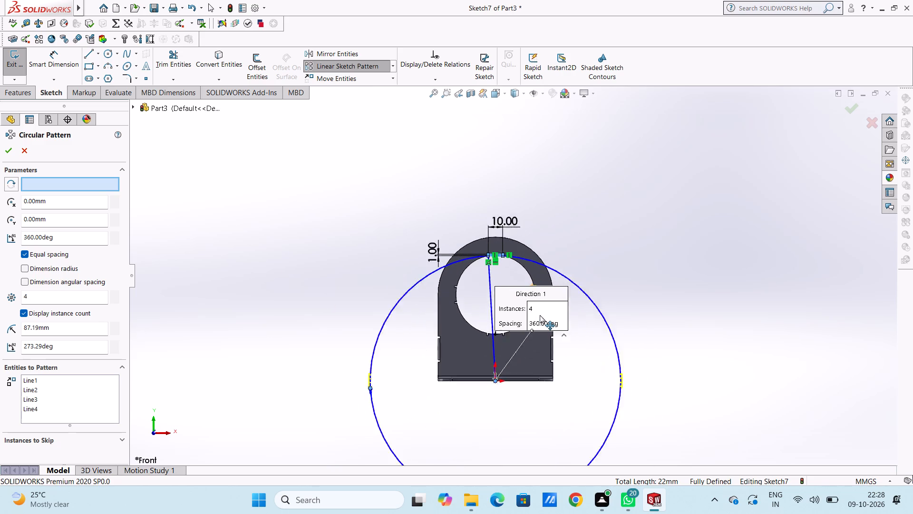
pyautogui.scroll(-1, 540, 315)
pyautogui.scroll(-5, 500, 300)
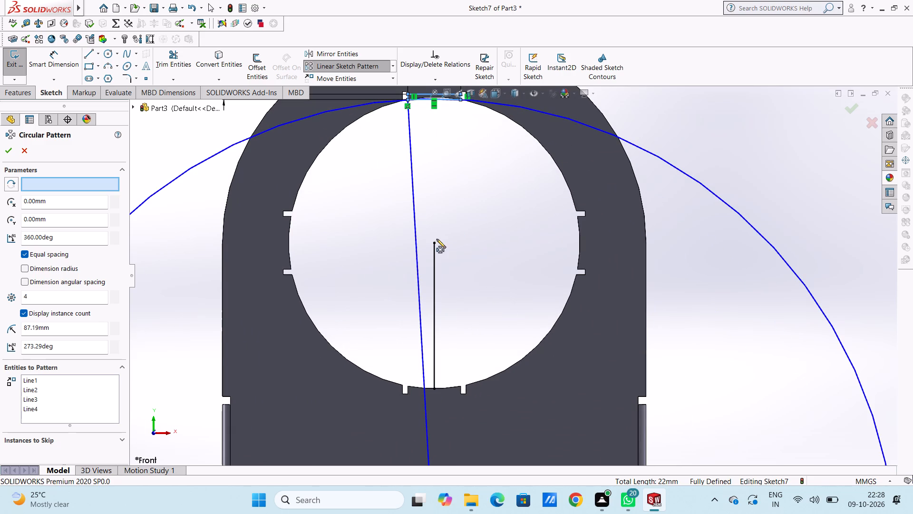
pyautogui.click(435, 243)
pyautogui.scroll(4, 435, 243)
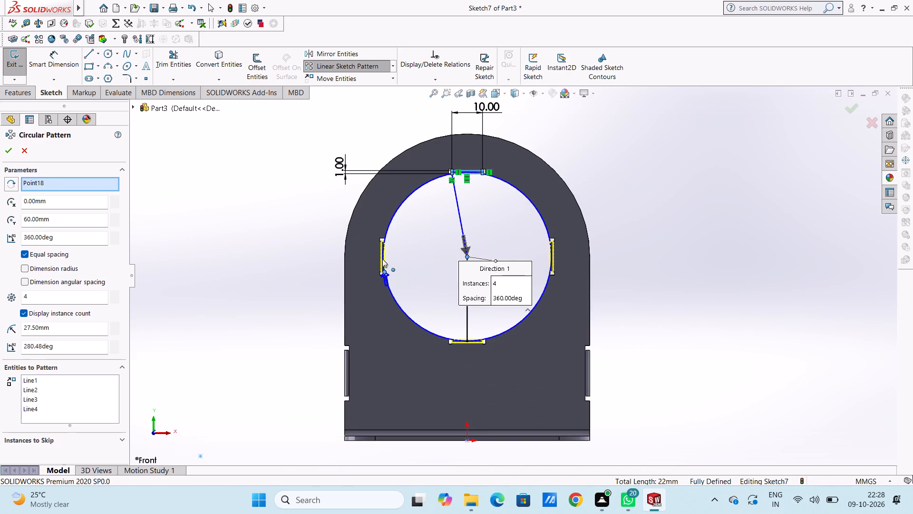
pyautogui.click(11, 154)
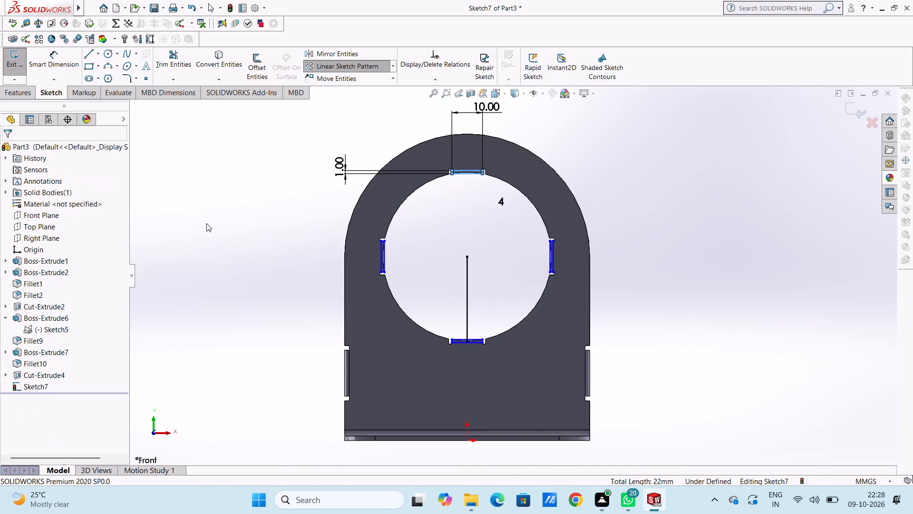
pyautogui.click(211, 225)
# Dimension the horizontal distance from the left patterned rectangle's upper inner corner to the round opening's centre.
pyautogui.scroll(-4, 430, 227)
pyautogui.scroll(3, 430, 227)
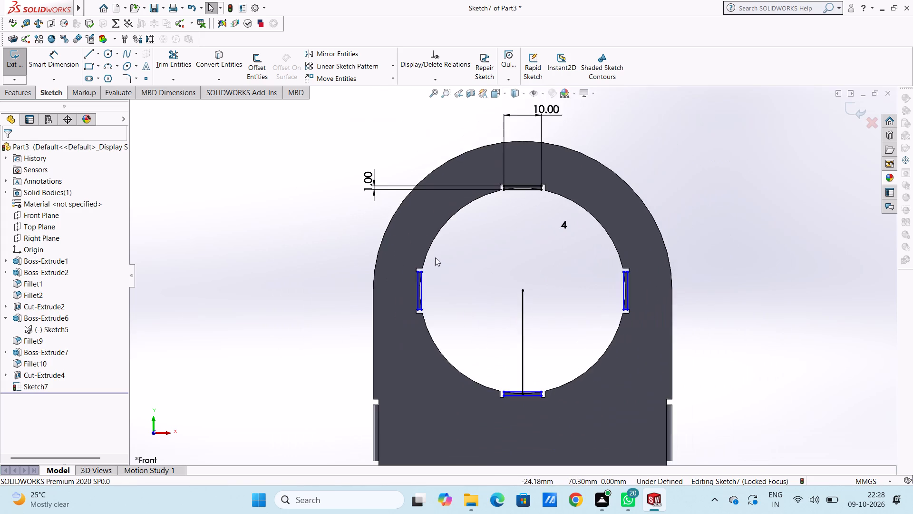
pyautogui.scroll(-4, 522, 301)
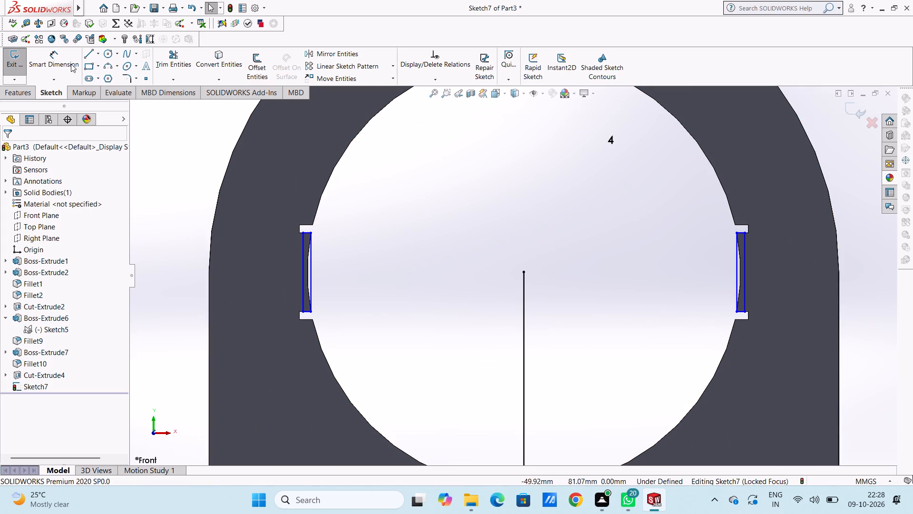
pyautogui.click(64, 60)
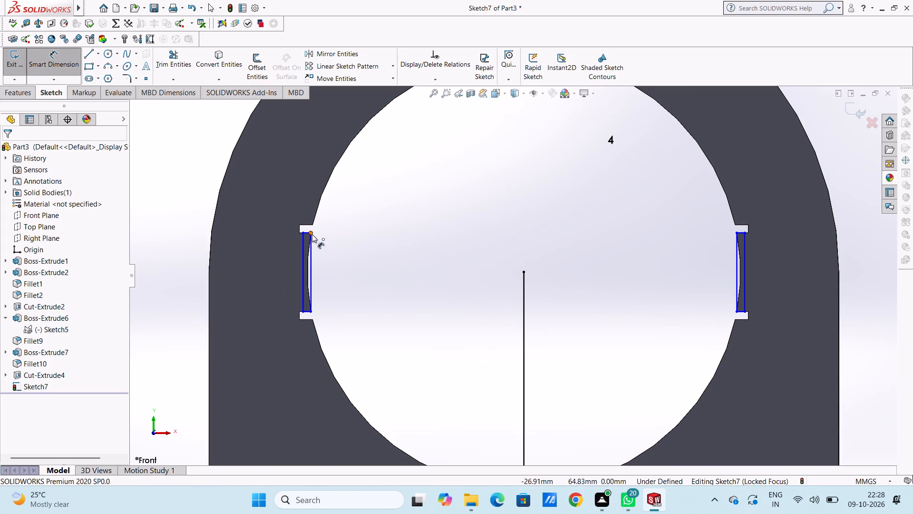
pyautogui.click(312, 234)
pyautogui.click(526, 274)
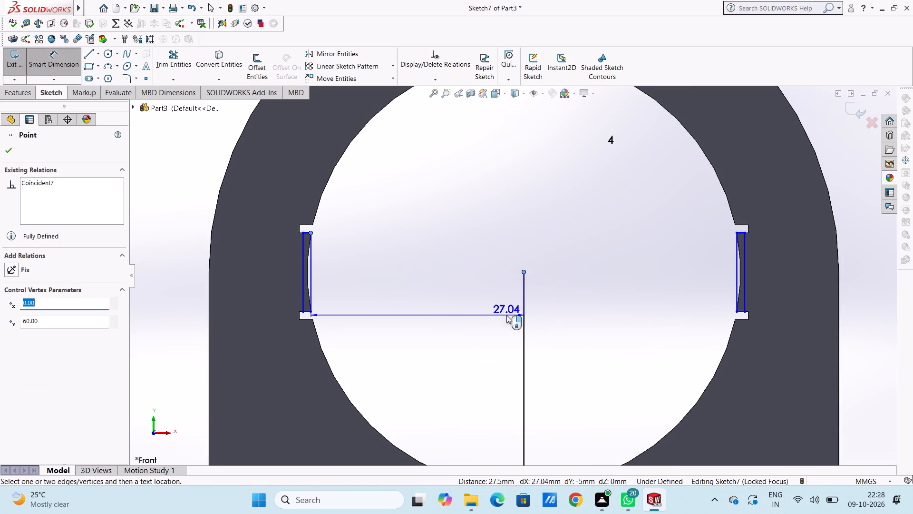
pyautogui.click(485, 363)
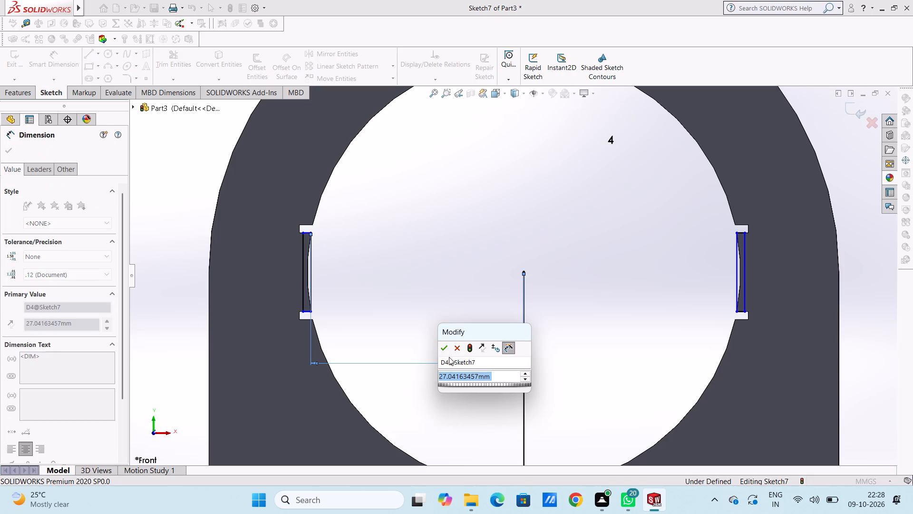
pyautogui.click(443, 350)
pyautogui.click(434, 317)
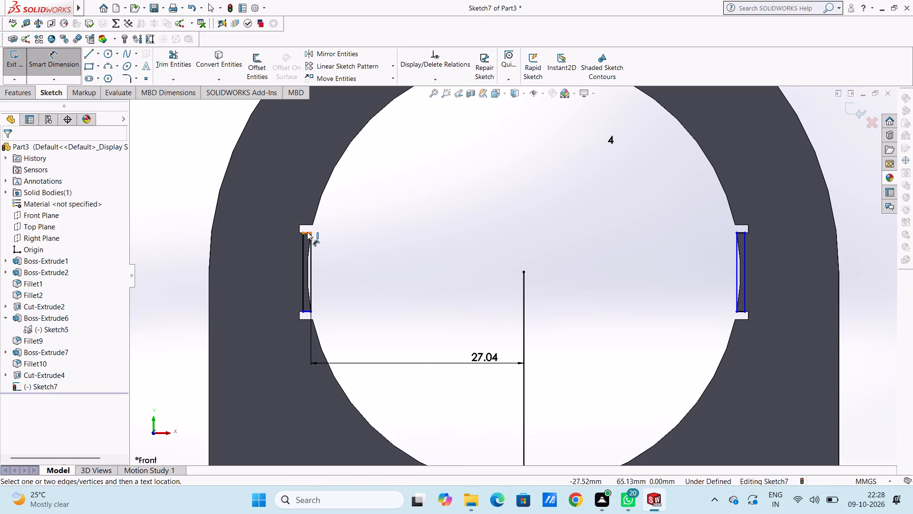
# Dimension the vertical distance from the left patterned rectangle's top edge to the round opening's centre.
pyautogui.click(307, 232)
pyautogui.click(523, 273)
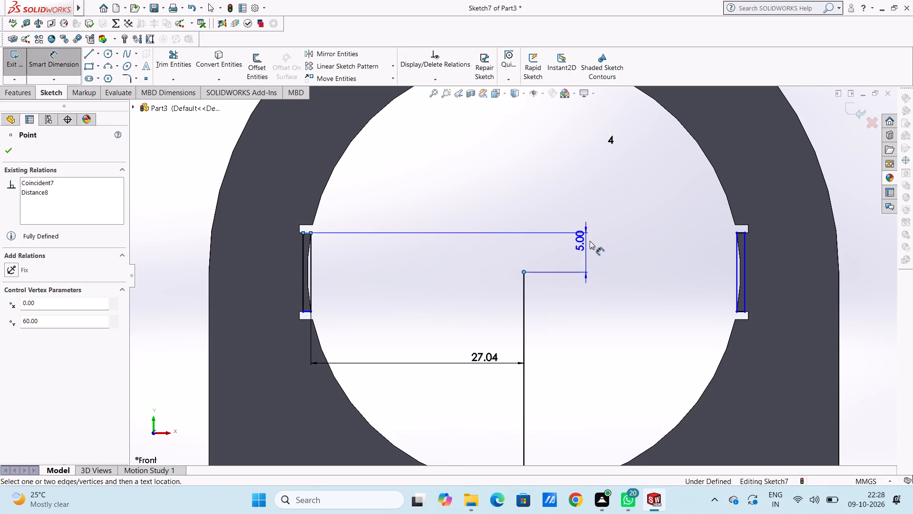
pyautogui.click(598, 241)
pyautogui.click(558, 227)
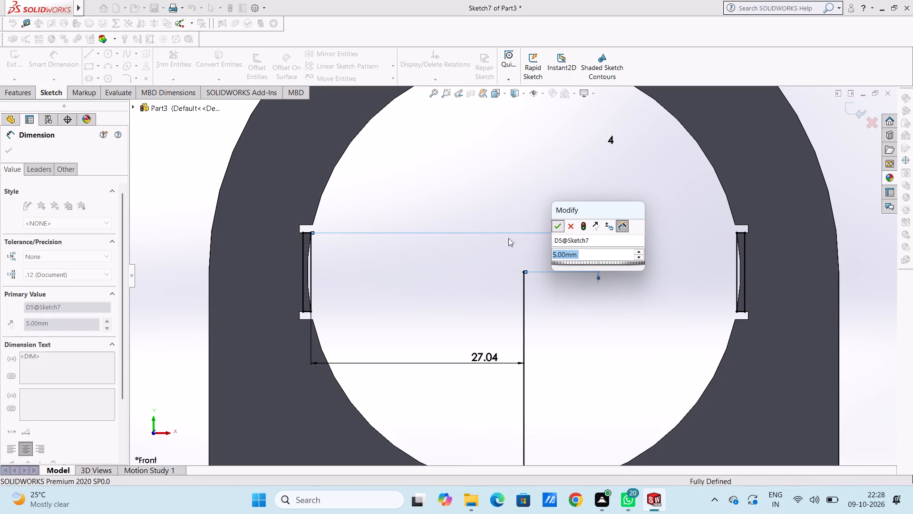
pyautogui.click(475, 252)
pyautogui.scroll(4, 469, 256)
pyautogui.moveTo(517, 220); pyautogui.dragTo(501, 261, button='middle')
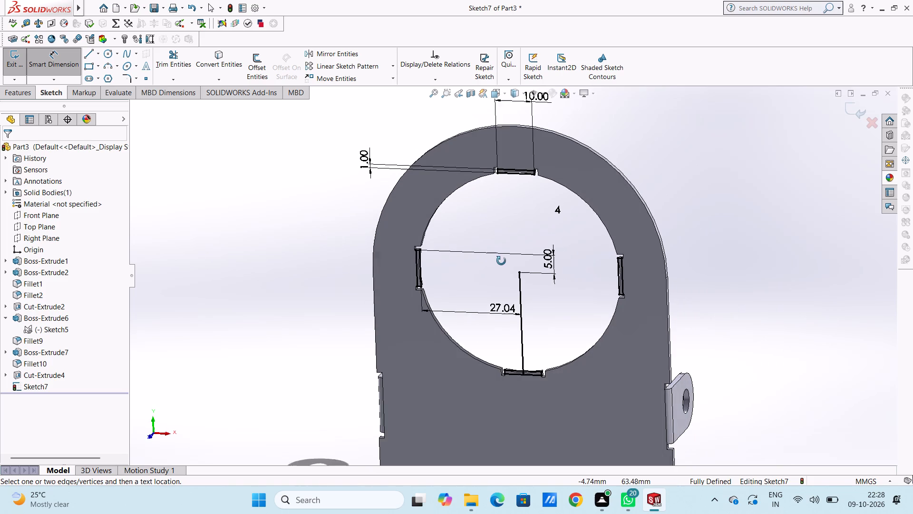
pyautogui.moveTo(501, 261); pyautogui.dragTo(501, 261, button='middle')
pyautogui.scroll(-3, 555, 231)
pyautogui.scroll(3, 435, 213)
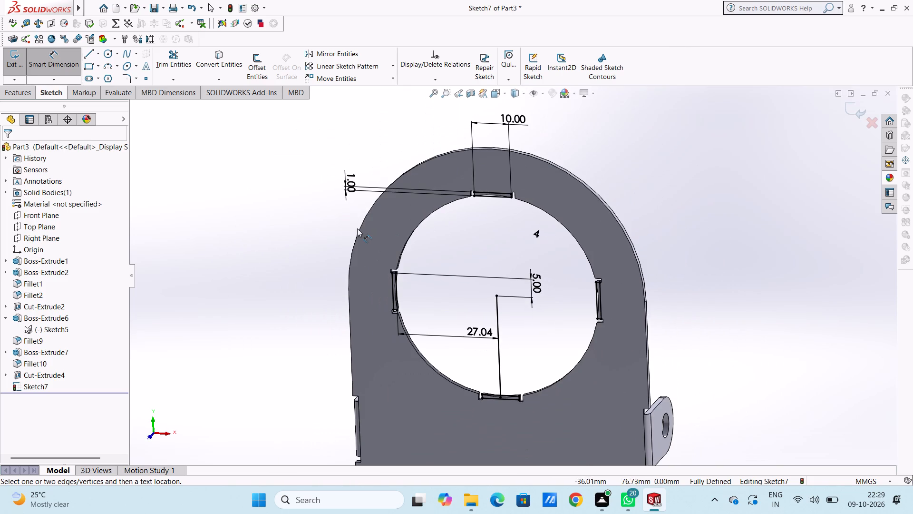
pyautogui.click(59, 68)
# Set up a 1.50 mm blind Boss-Extrude with merged result, picking both regions of the top rectangle as contours.
pyautogui.click(26, 91)
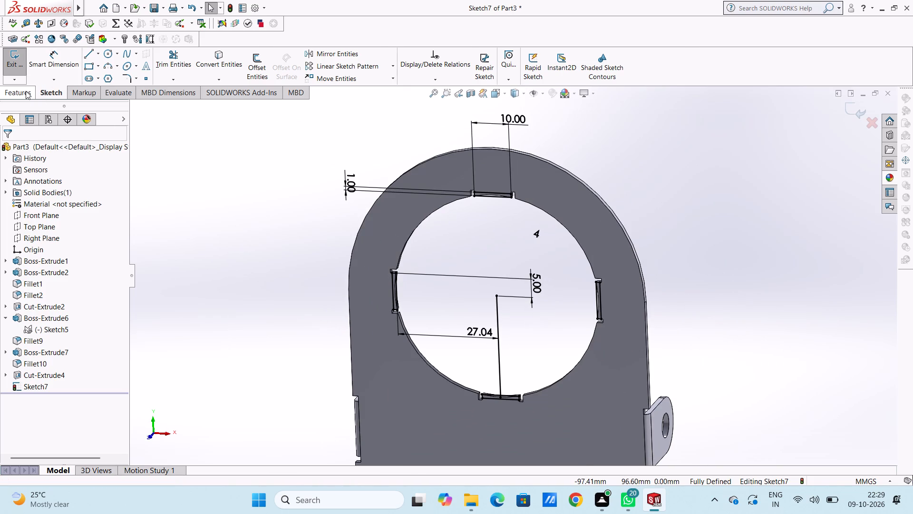
pyautogui.click(19, 61)
pyautogui.scroll(-5, 493, 204)
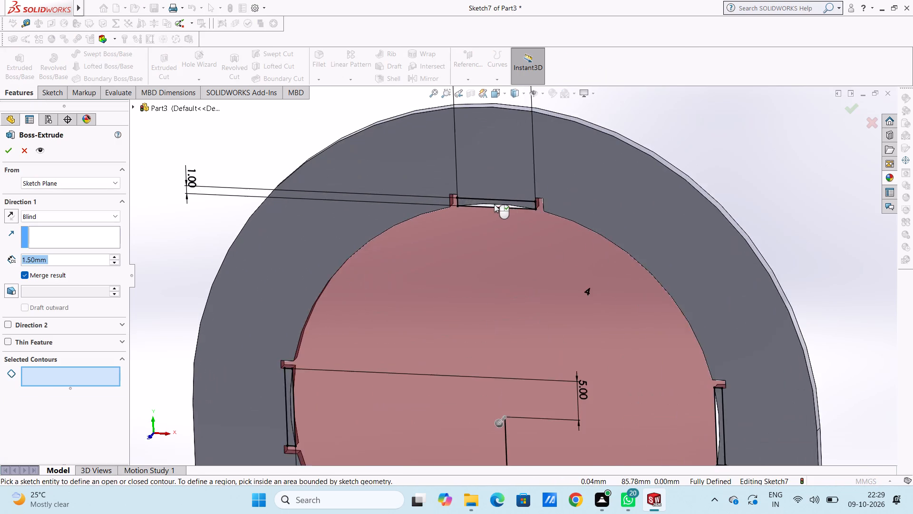
pyautogui.click(520, 207)
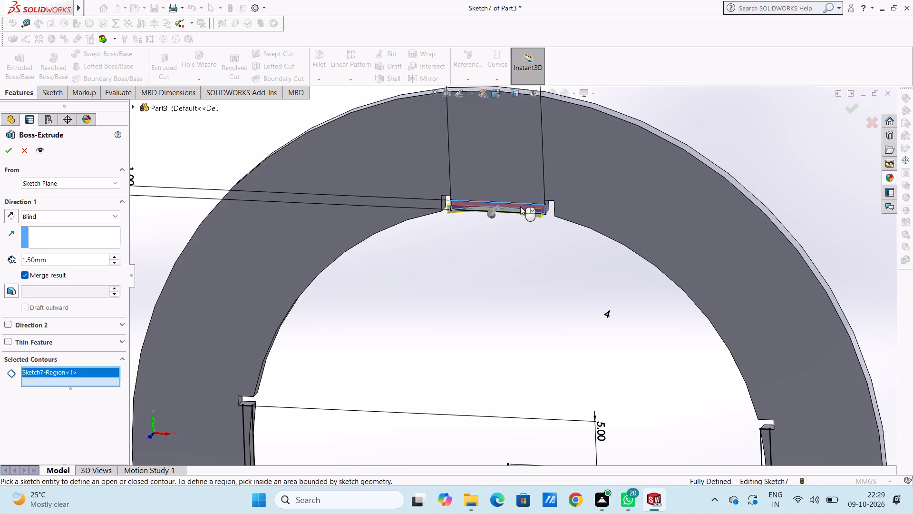
pyautogui.moveTo(509, 243); pyautogui.dragTo(510, 211, button='middle')
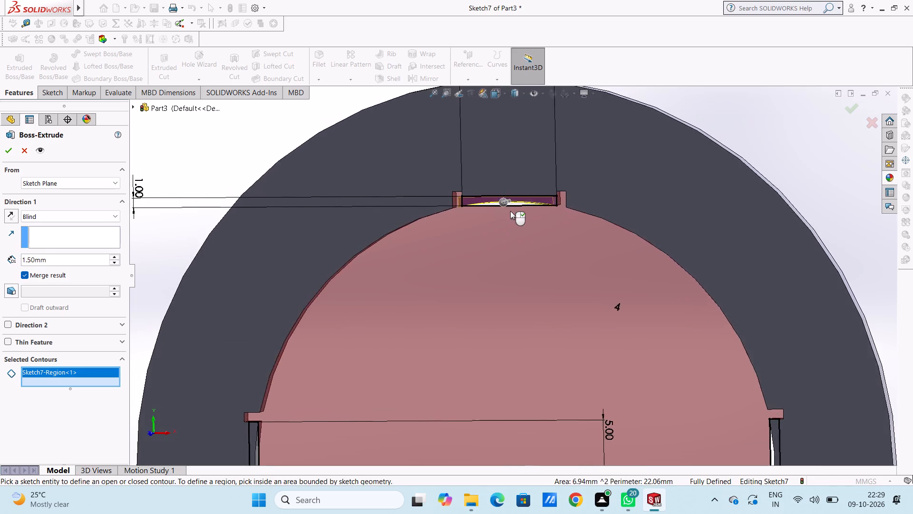
pyautogui.scroll(-5, 509, 212)
pyautogui.click(520, 210)
pyautogui.scroll(2, 519, 235)
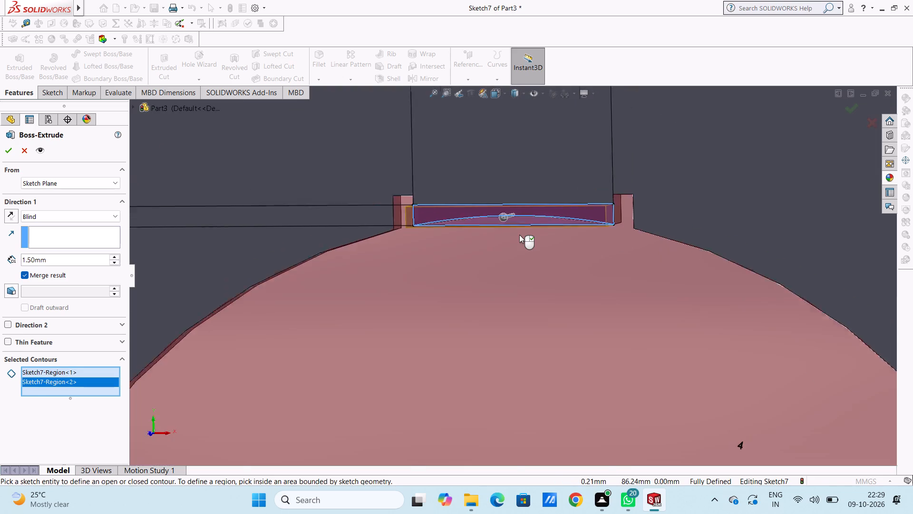
# Add both regions of the rectangle on the opening's left side to the extrude contours.
pyautogui.scroll(8, 519, 235)
pyautogui.scroll(-5, 391, 410)
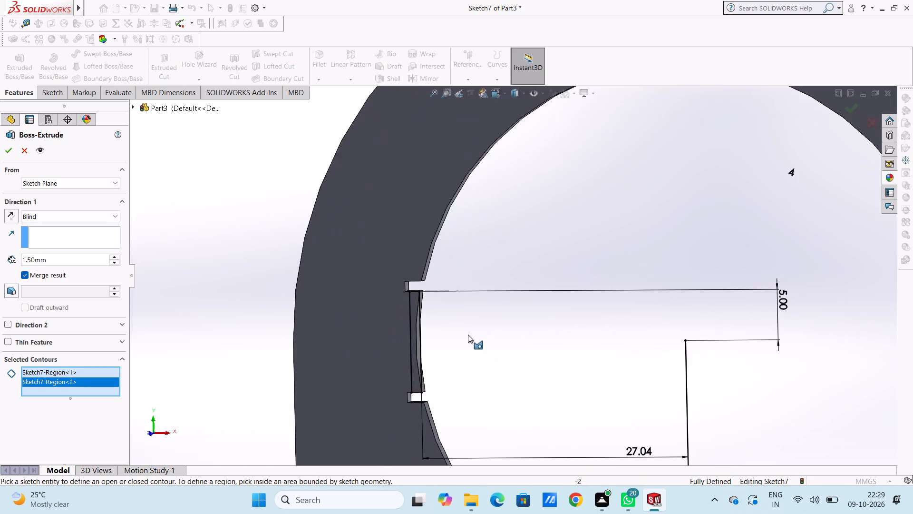
pyautogui.scroll(-5, 466, 337)
pyautogui.moveTo(445, 296); pyautogui.dragTo(447, 297, button='middle')
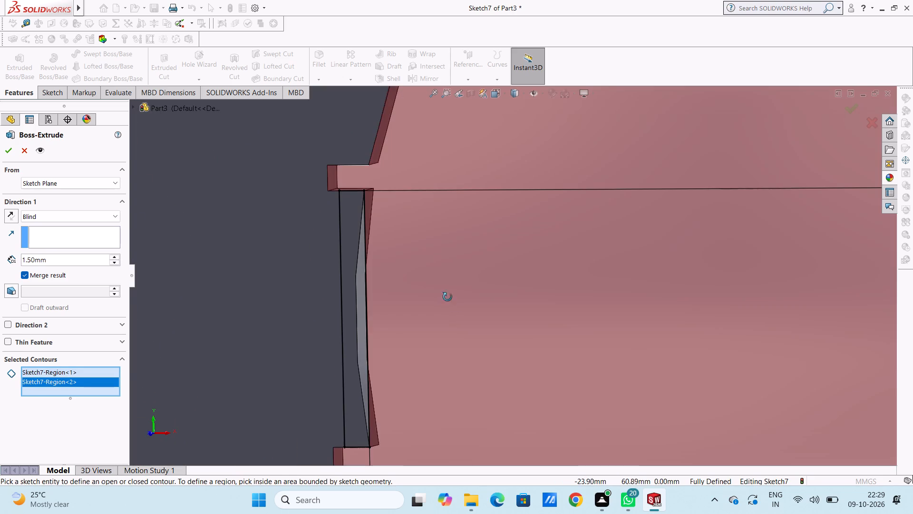
pyautogui.moveTo(447, 297); pyautogui.dragTo(458, 297, button='middle')
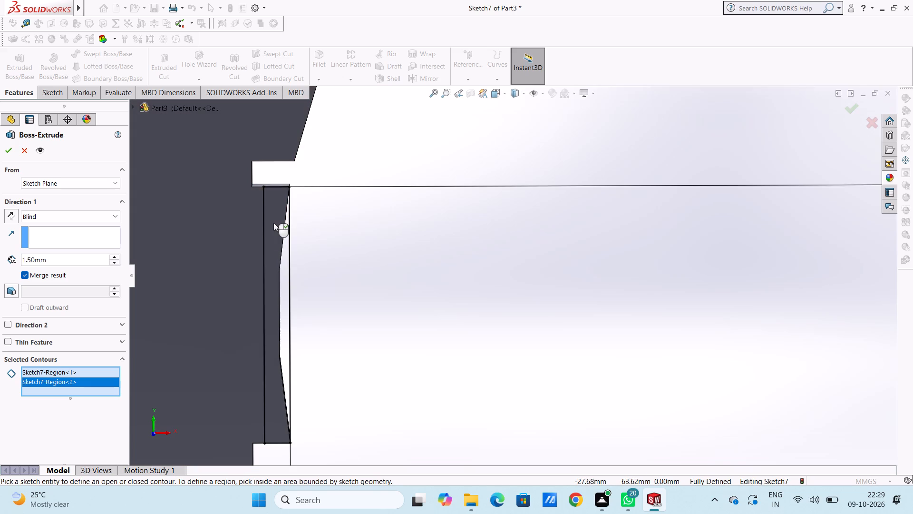
pyautogui.click(273, 223)
pyautogui.click(286, 247)
# Add both regions of the rectangle on the opening's right side to the extrude contours.
pyautogui.scroll(8, 458, 267)
pyautogui.scroll(2, 531, 297)
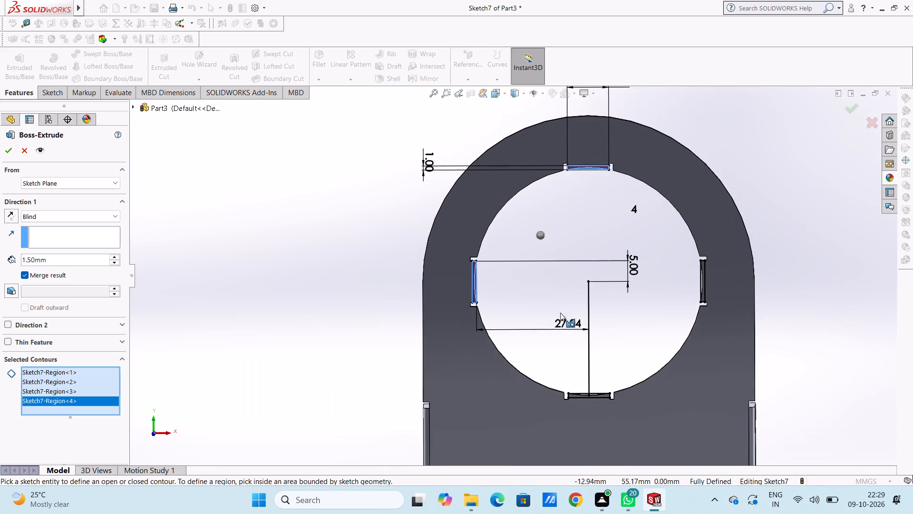
pyautogui.scroll(-4, 663, 315)
pyautogui.scroll(-5, 699, 286)
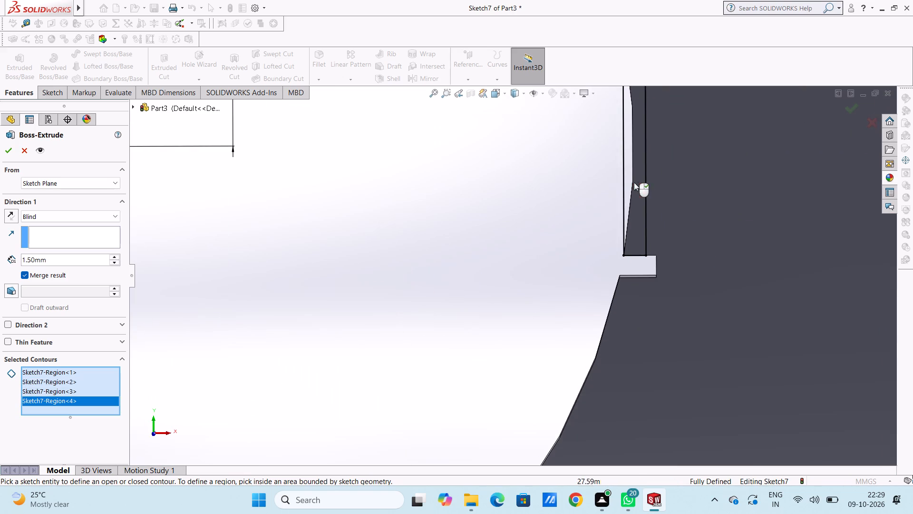
pyautogui.click(628, 177)
pyautogui.click(636, 201)
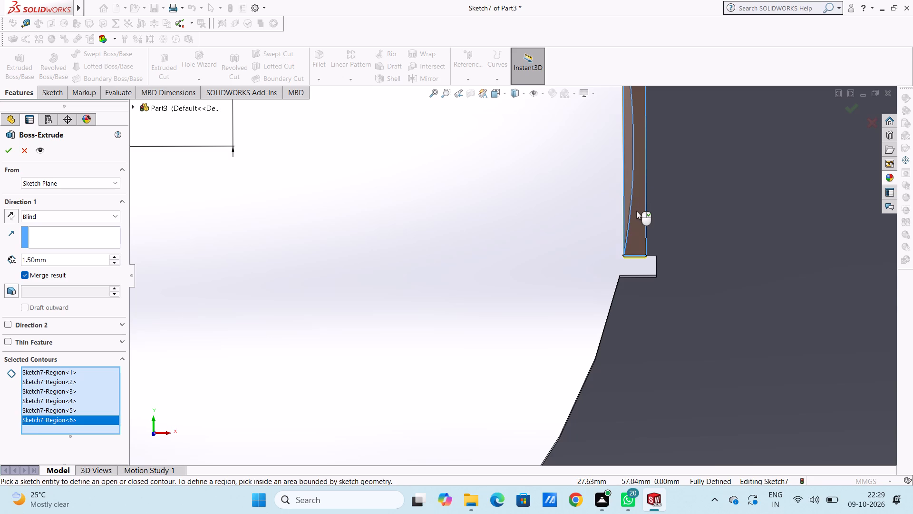
# Add all three regions of the rectangle at the opening's bottom to the extrude contours.
pyautogui.scroll(11, 636, 211)
pyautogui.scroll(-6, 423, 387)
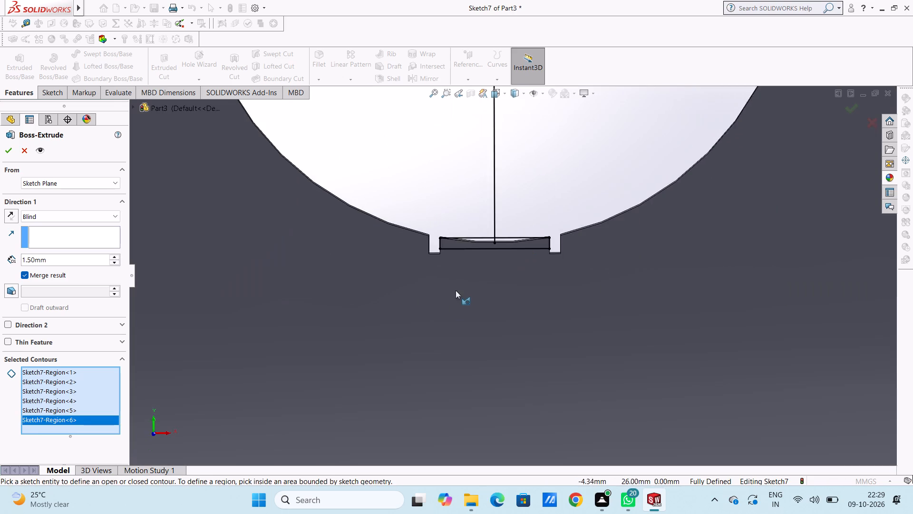
pyautogui.scroll(-4, 456, 290)
pyautogui.scroll(-4, 551, 179)
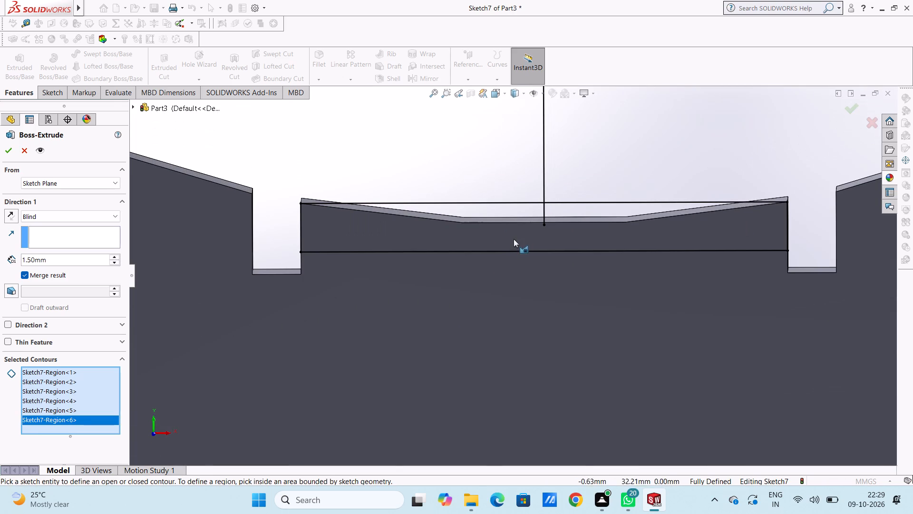
pyautogui.click(513, 235)
pyautogui.click(516, 215)
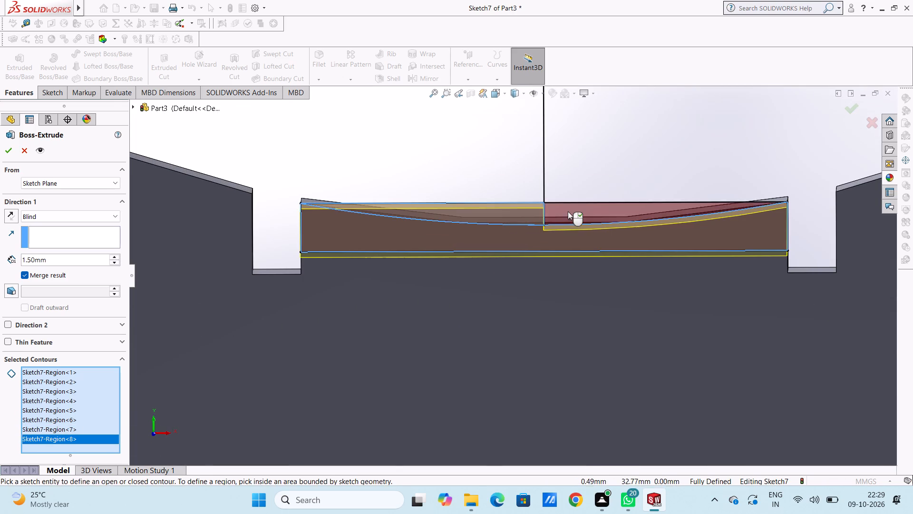
pyautogui.click(568, 211)
# Reverse the extrude direction so the tabs point toward the side lugs, set the depth to 10 mm, and finish the Boss-Extrude.
pyautogui.scroll(19, 570, 233)
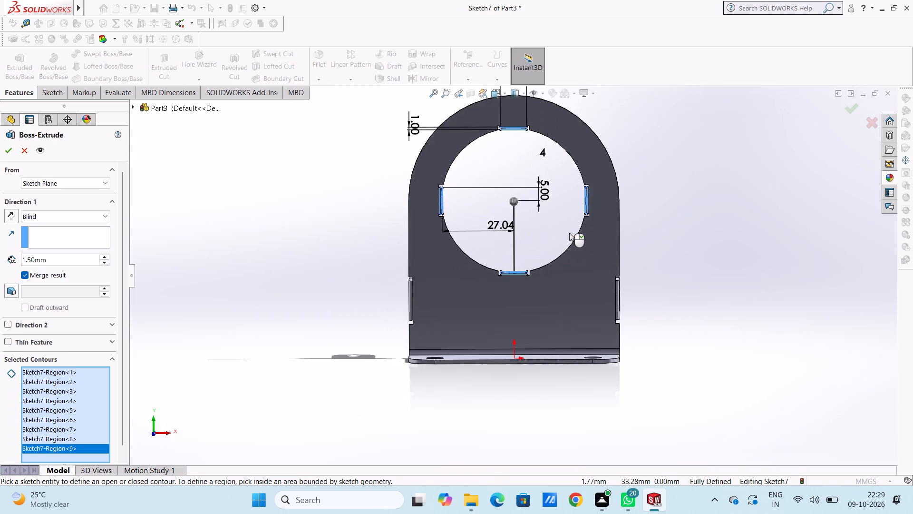
pyautogui.moveTo(395, 251); pyautogui.dragTo(314, 296, button='middle')
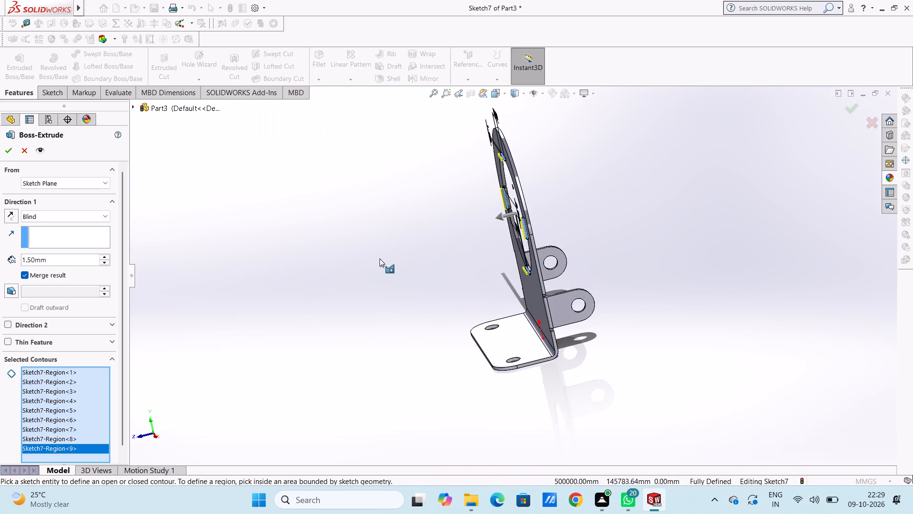
pyautogui.middleClick(379, 258)
pyautogui.scroll(-1, 372, 259)
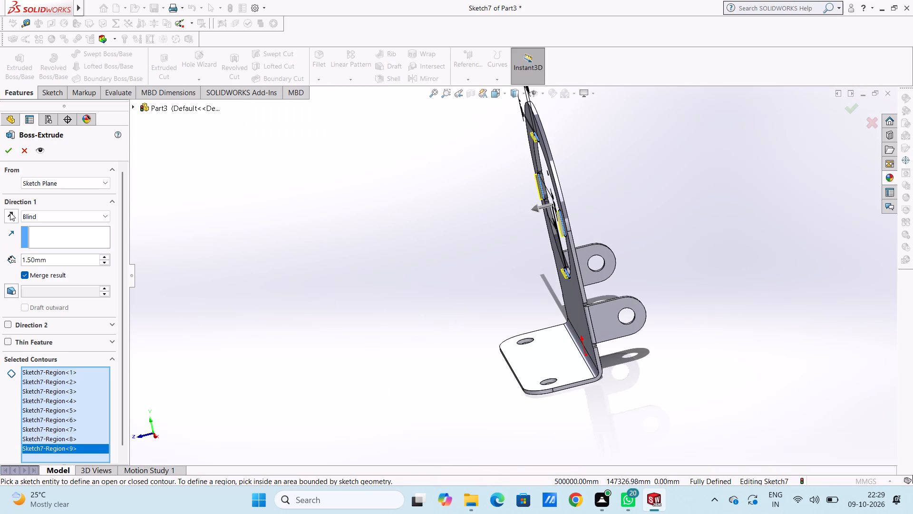
pyautogui.click(10, 212)
pyautogui.doubleClick(64, 258)
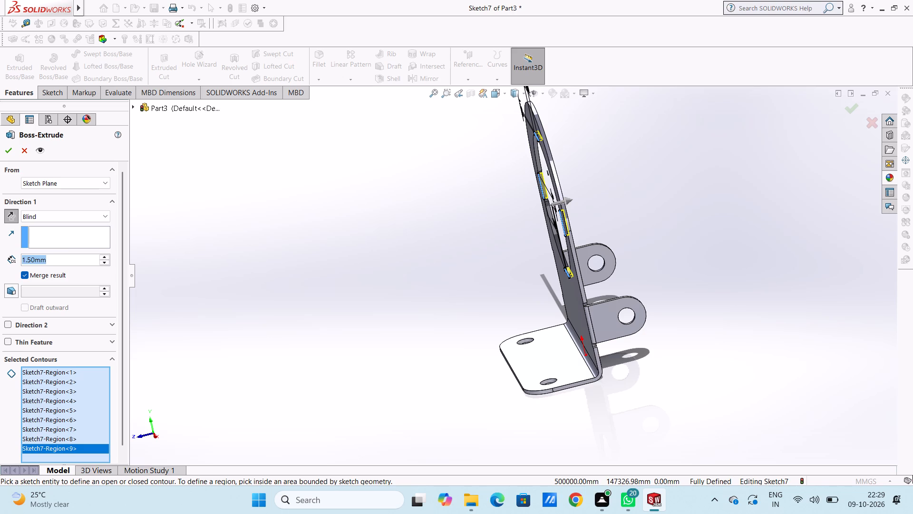
pyautogui.write('10')
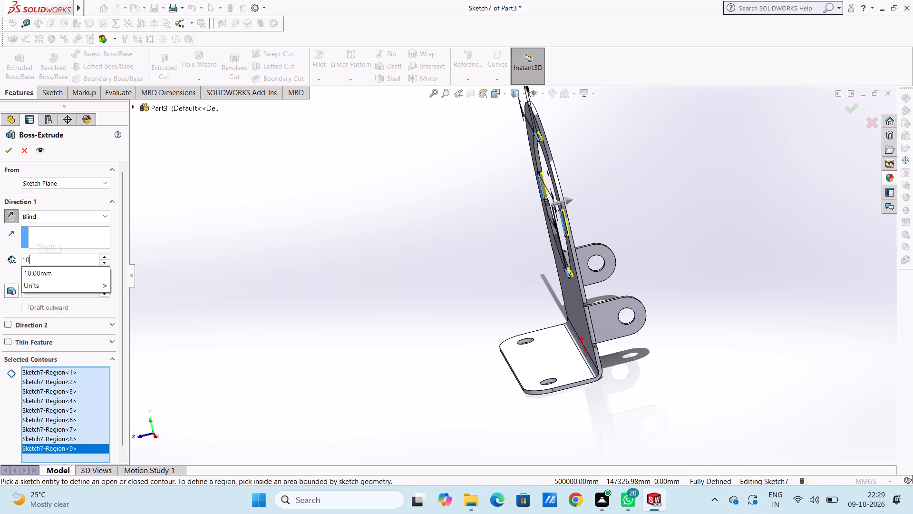
pyautogui.press('Return')
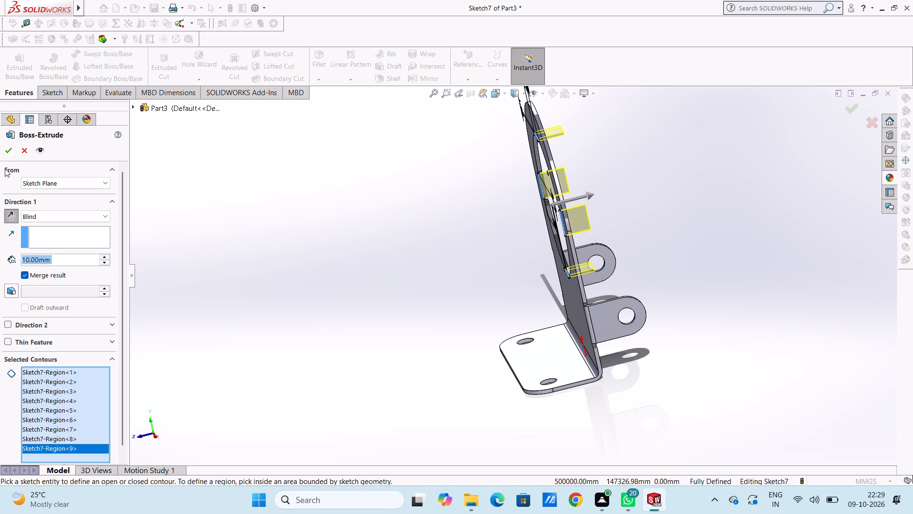
pyautogui.click(8, 151)
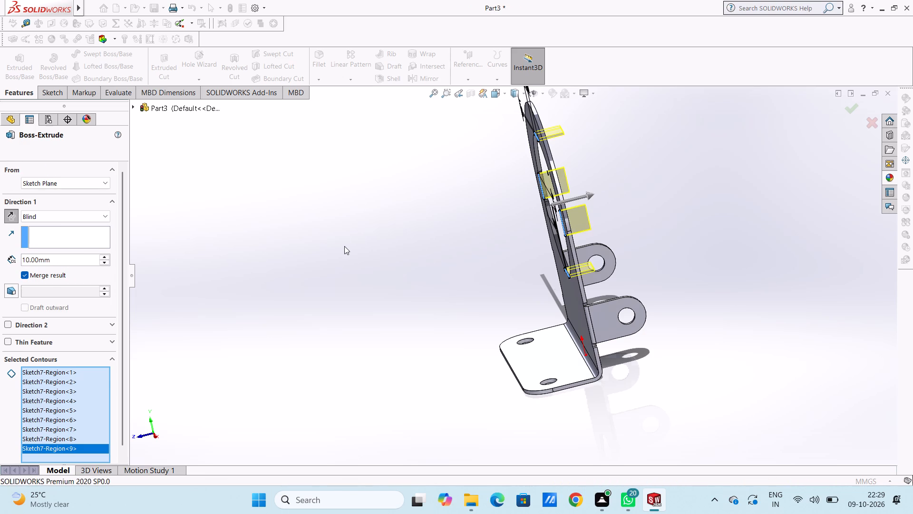
pyautogui.click(344, 246)
# Start a symmetric fillet on the outer bend edge of the opening's top tab with a 1 mm radius.
pyautogui.moveTo(350, 294); pyautogui.dragTo(414, 231, button='middle')
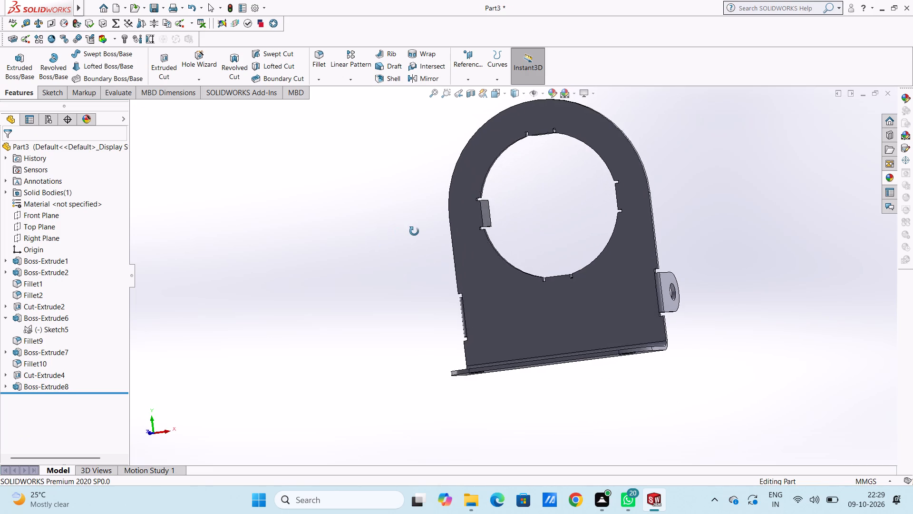
pyautogui.moveTo(414, 231); pyautogui.dragTo(434, 241, button='middle')
pyautogui.scroll(3, 436, 246)
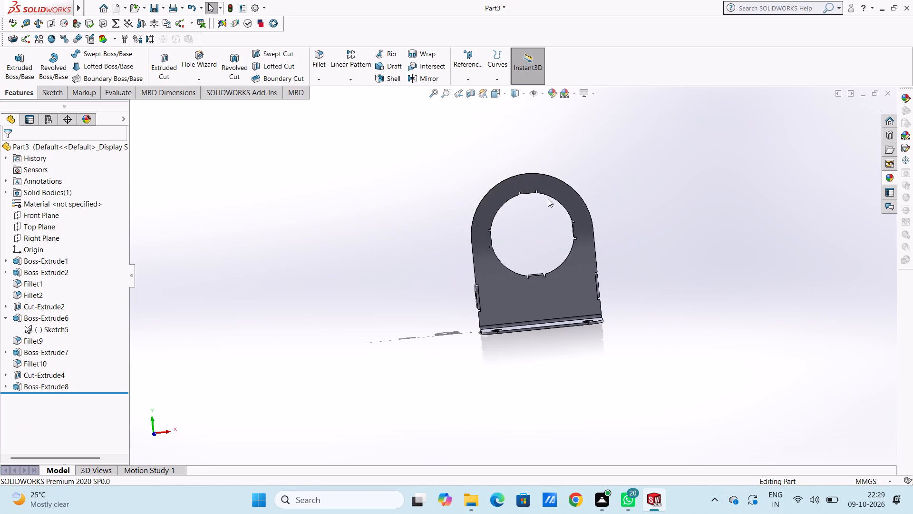
pyautogui.scroll(-6, 545, 195)
pyautogui.scroll(-2, 493, 211)
pyautogui.moveTo(486, 283); pyautogui.dragTo(462, 265, button='middle')
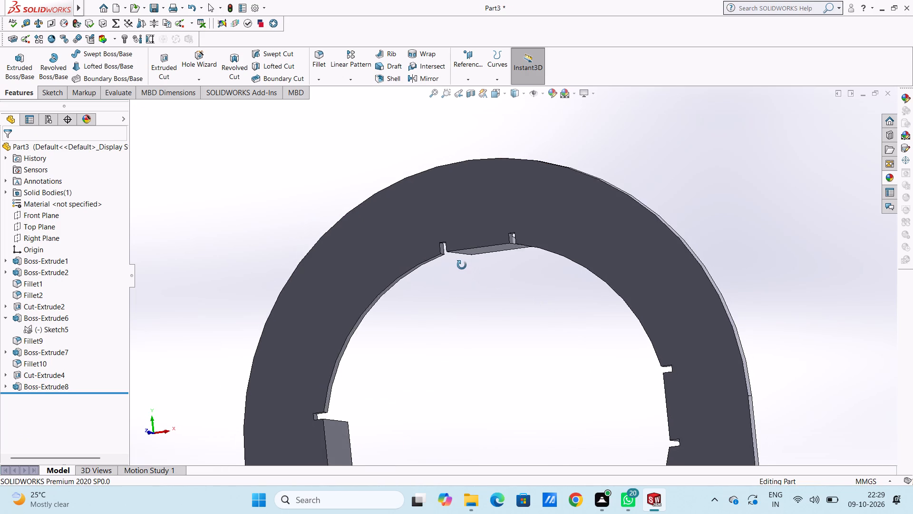
pyautogui.moveTo(462, 265); pyautogui.dragTo(463, 260, button='middle')
pyautogui.click(323, 57)
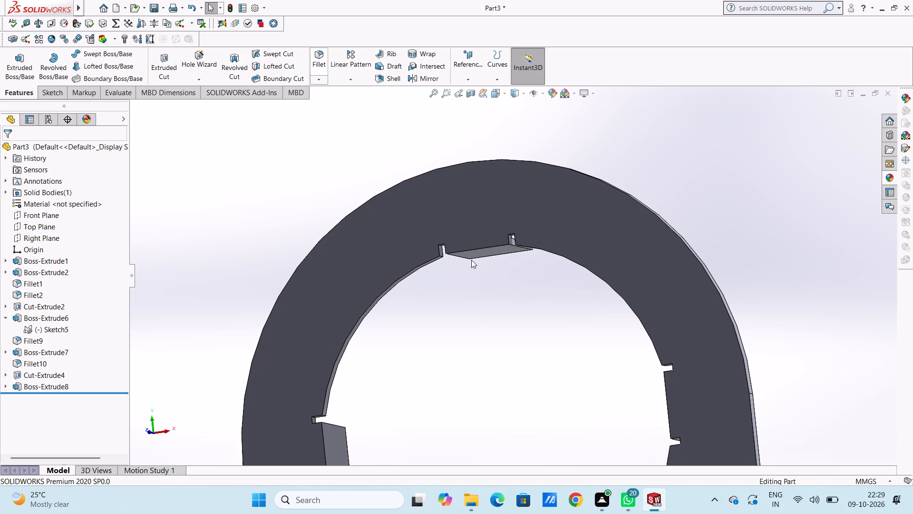
pyautogui.scroll(-5, 481, 258)
pyautogui.click(472, 247)
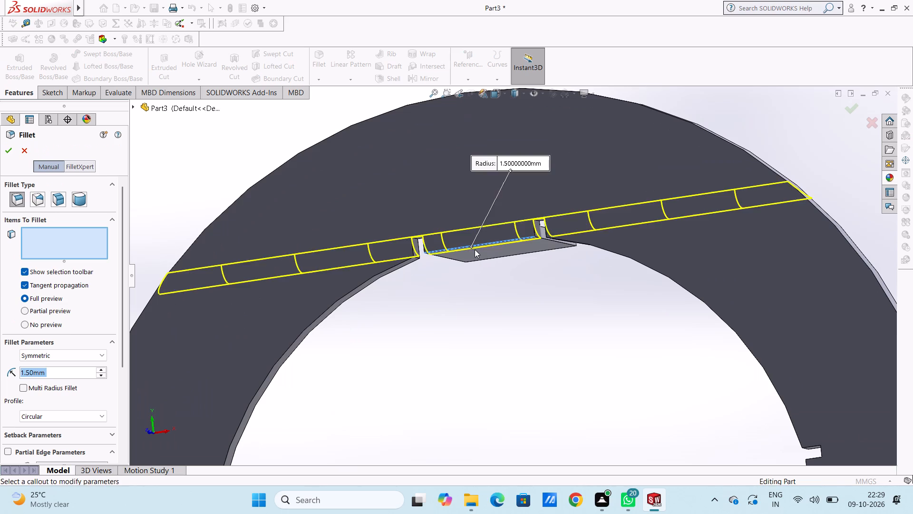
pyautogui.scroll(4, 475, 249)
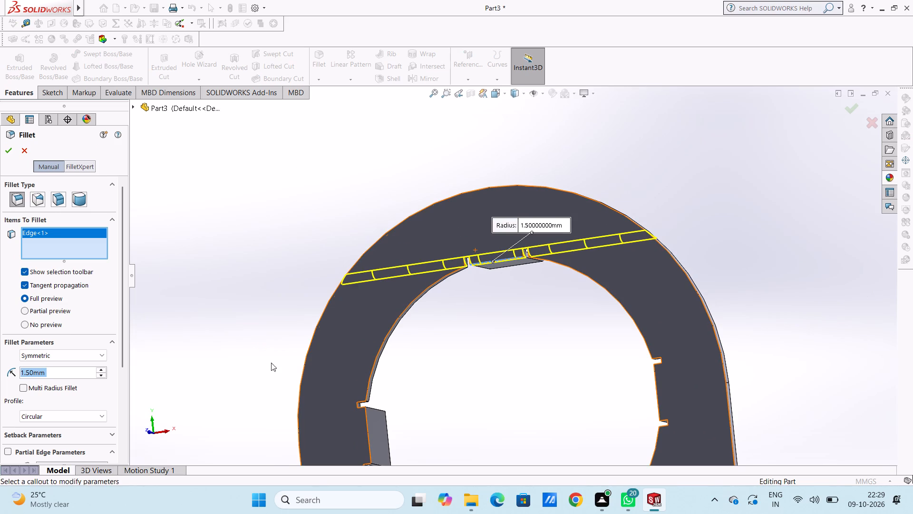
pyautogui.press('1')
pyautogui.press('Return')
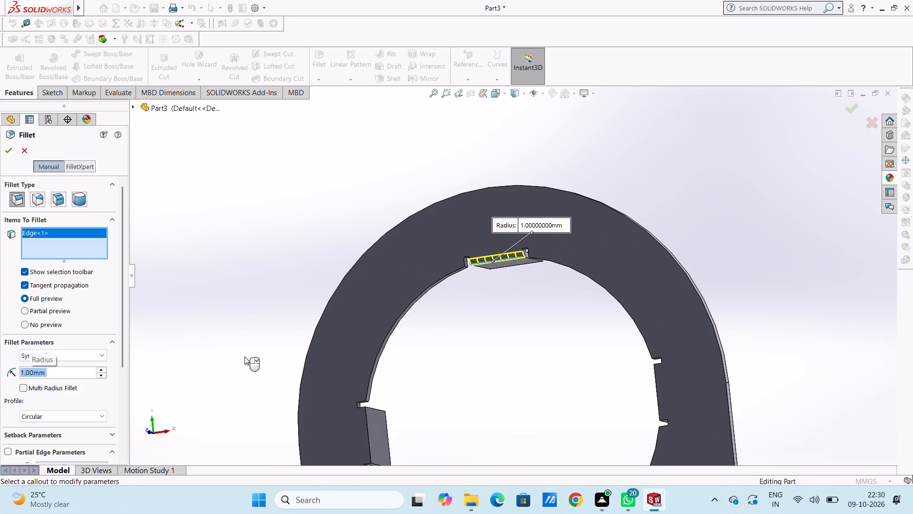
# Add the outer bend edges of the opening's left, bottom and right tabs to the 1 mm fillet.
pyautogui.scroll(3, 244, 356)
pyautogui.scroll(-5, 464, 408)
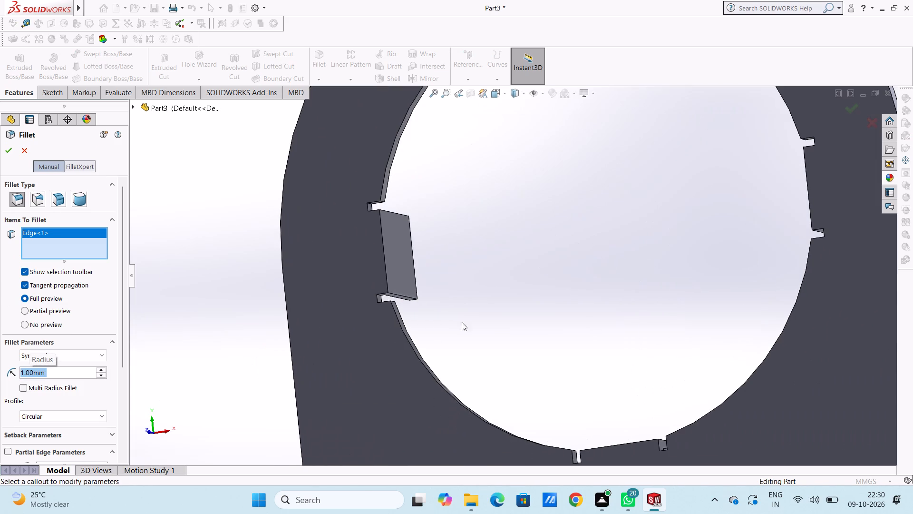
pyautogui.click(383, 249)
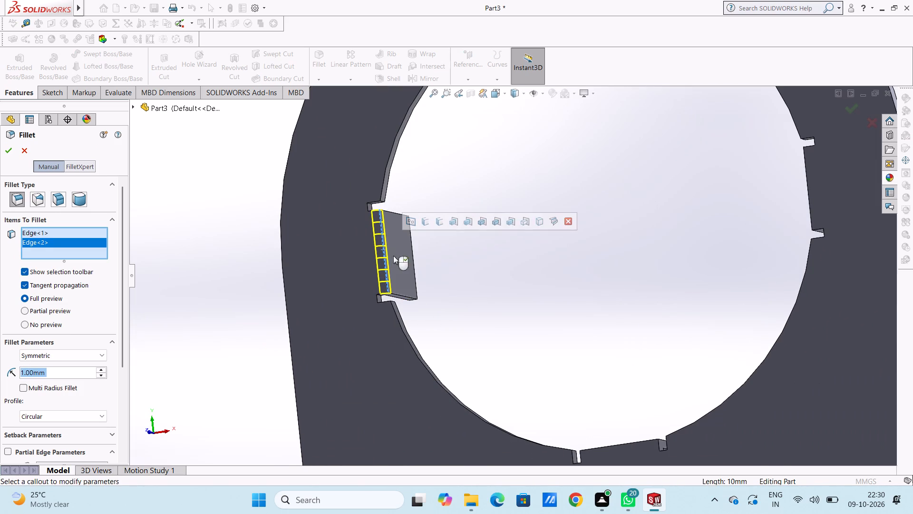
pyautogui.scroll(3, 570, 343)
pyautogui.moveTo(600, 314); pyautogui.dragTo(616, 375, button='middle')
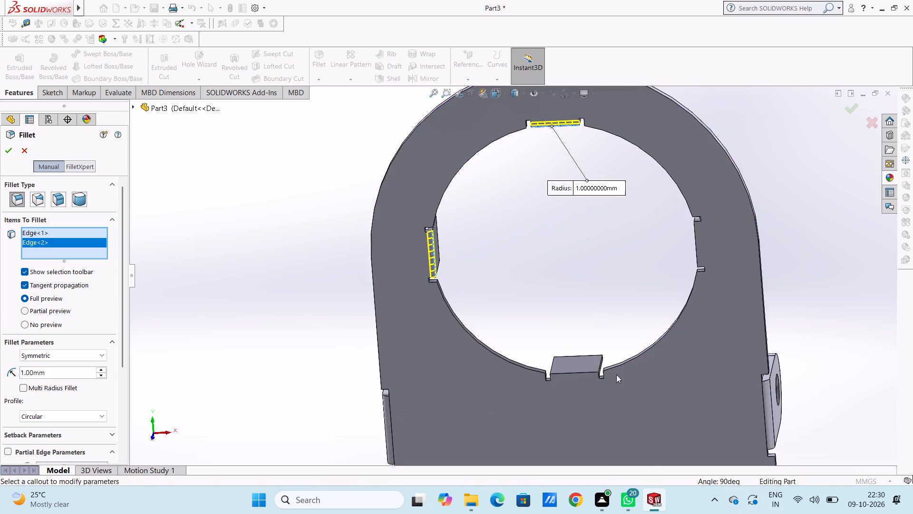
pyautogui.scroll(-5, 602, 393)
pyautogui.click(507, 298)
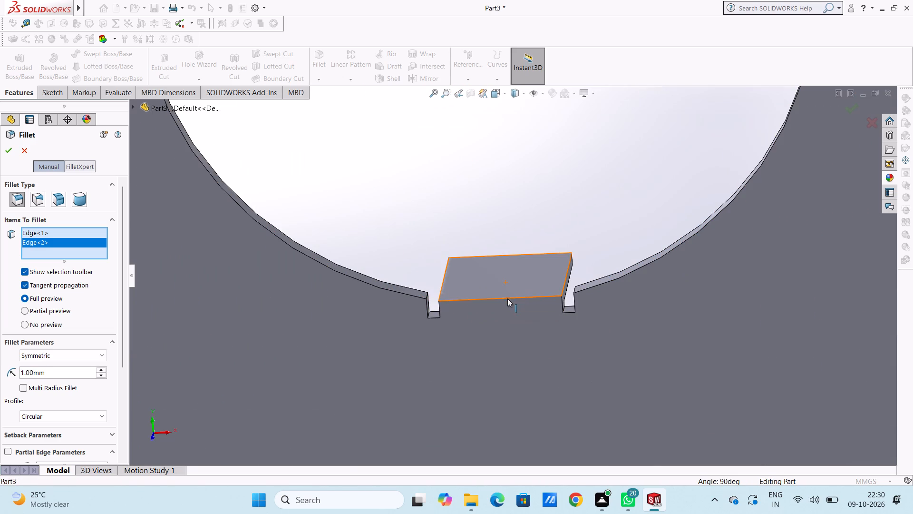
pyautogui.scroll(5, 507, 298)
pyautogui.scroll(2, 593, 190)
pyautogui.scroll(-5, 599, 173)
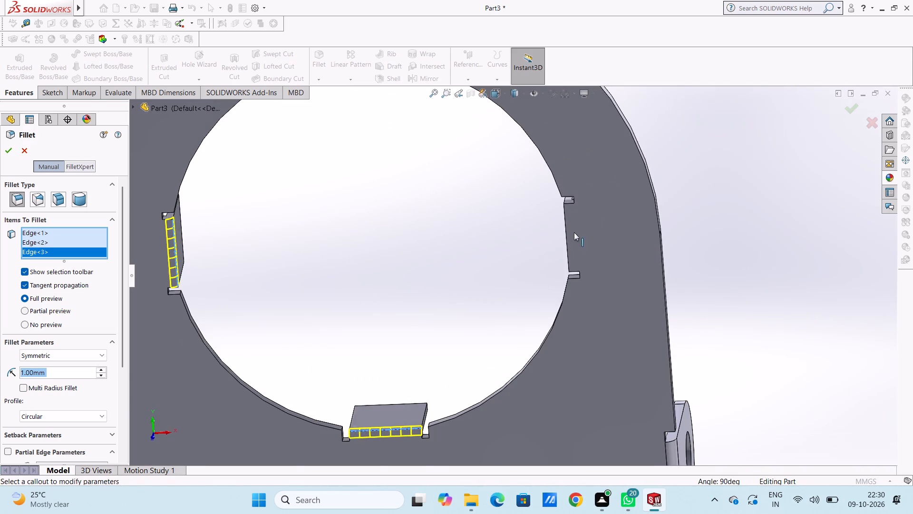
pyautogui.click(555, 252)
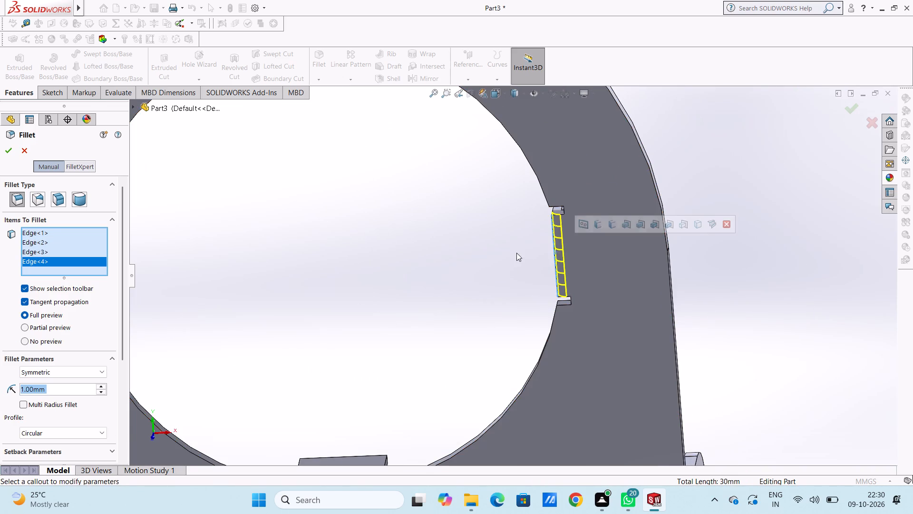
# Add the inner corner edges where the first two of the opening's tabs meet the plate's rear face to the fillet.
pyautogui.scroll(5, 516, 253)
pyautogui.moveTo(481, 246); pyautogui.dragTo(456, 272, button='middle')
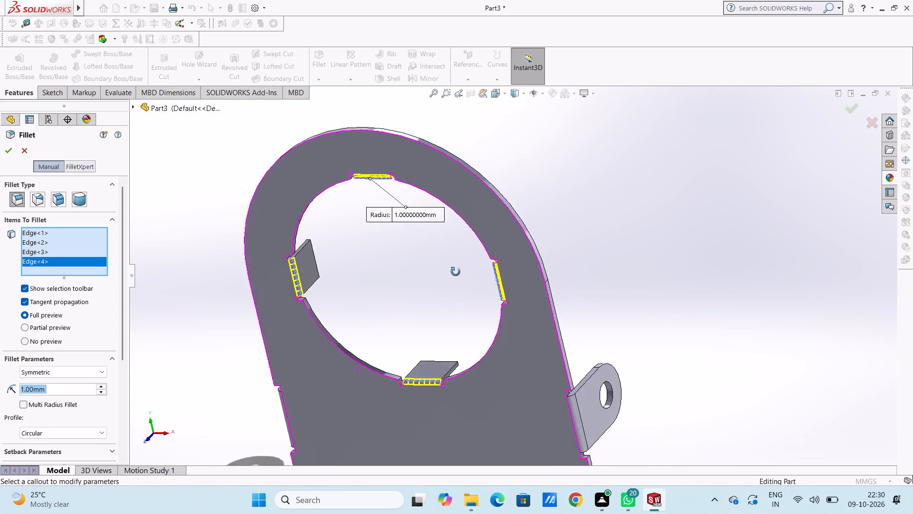
pyautogui.moveTo(456, 272); pyautogui.dragTo(412, 358, button='middle')
pyautogui.scroll(3, 416, 321)
pyautogui.moveTo(404, 266); pyautogui.dragTo(404, 315, button='middle')
pyautogui.scroll(-11, 365, 310)
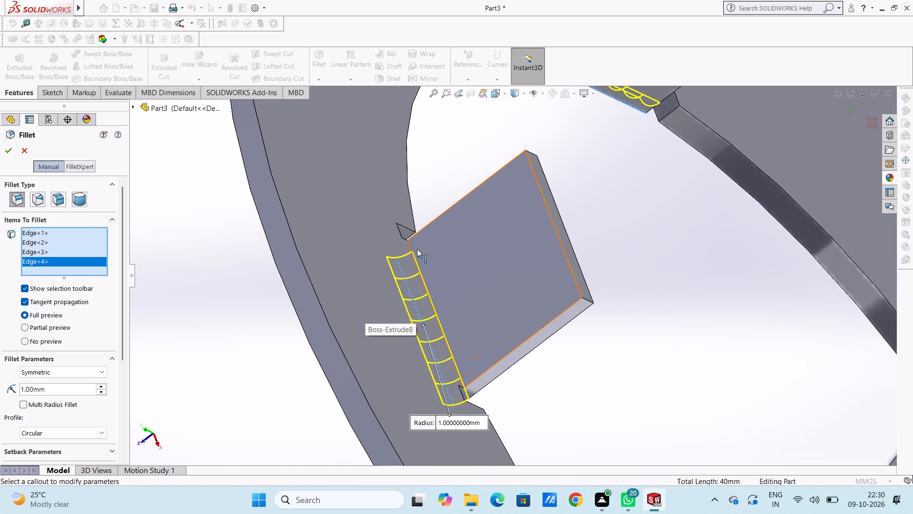
pyautogui.click(410, 245)
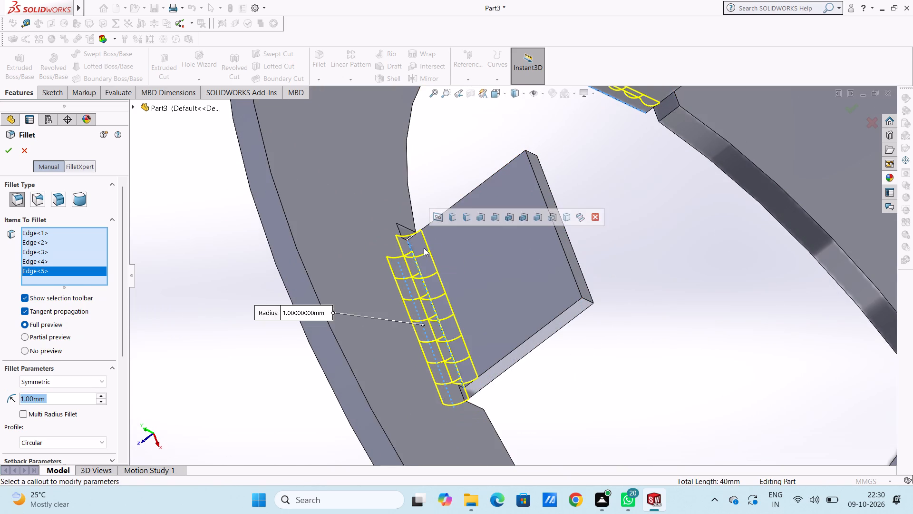
pyautogui.scroll(5, 424, 248)
pyautogui.moveTo(543, 160); pyautogui.dragTo(557, 264, button='middle')
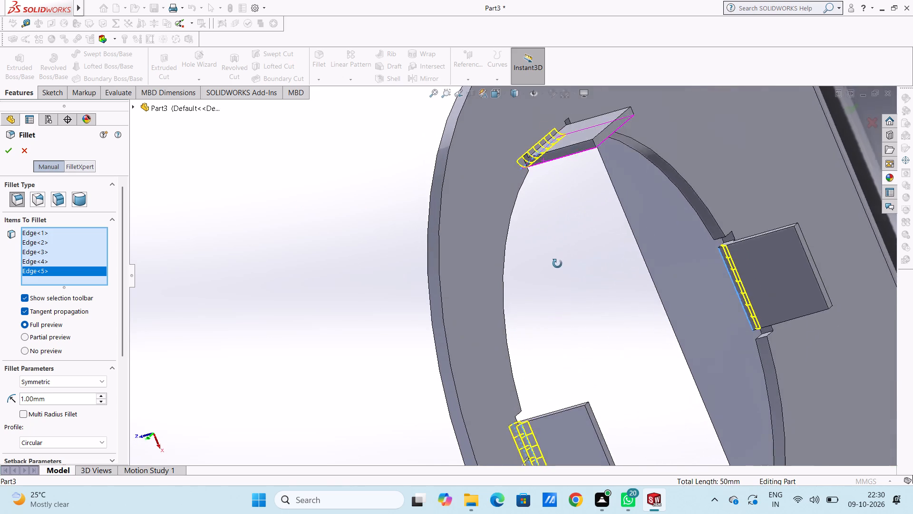
pyautogui.moveTo(557, 264); pyautogui.dragTo(564, 330, button='middle')
pyautogui.scroll(-5, 560, 128)
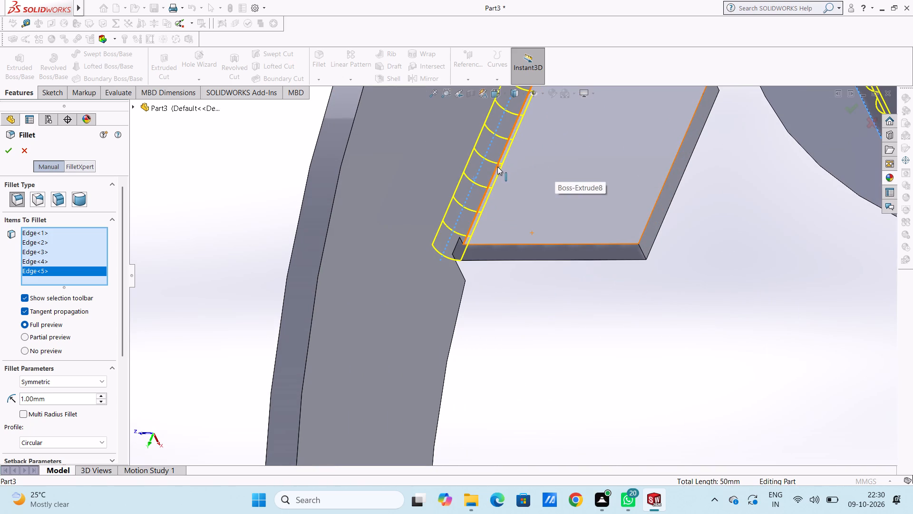
pyautogui.click(497, 167)
pyautogui.scroll(5, 524, 183)
pyautogui.scroll(4, 572, 204)
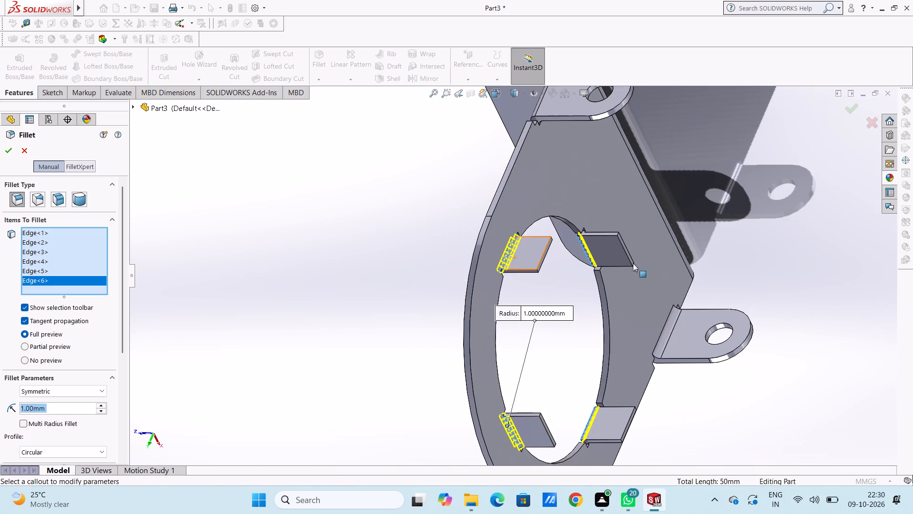
# Add the inner corner edges of the remaining two tabs, including the one nearest the base flange, and apply the 1 mm fillet.
pyautogui.moveTo(612, 365); pyautogui.dragTo(625, 256, button='middle')
pyautogui.moveTo(632, 315); pyautogui.dragTo(594, 186, button='middle')
pyautogui.scroll(-5, 558, 307)
pyautogui.moveTo(606, 248); pyautogui.dragTo(587, 264, button='middle')
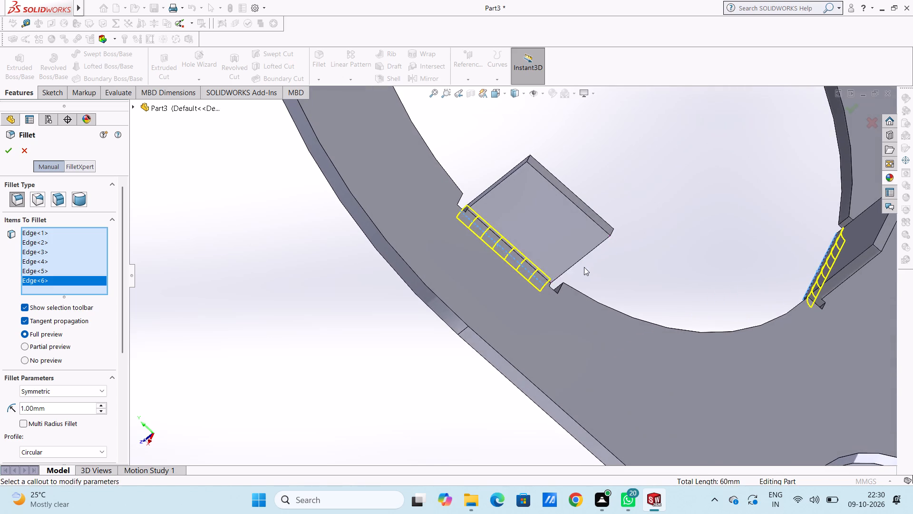
pyautogui.scroll(-6, 523, 256)
pyautogui.click(509, 257)
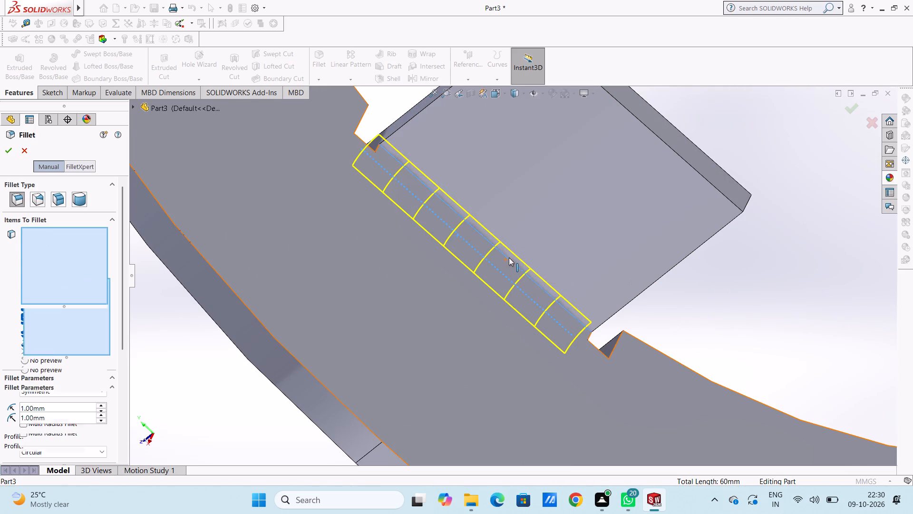
pyautogui.scroll(10, 509, 257)
pyautogui.moveTo(623, 218); pyautogui.dragTo(607, 203, button='middle')
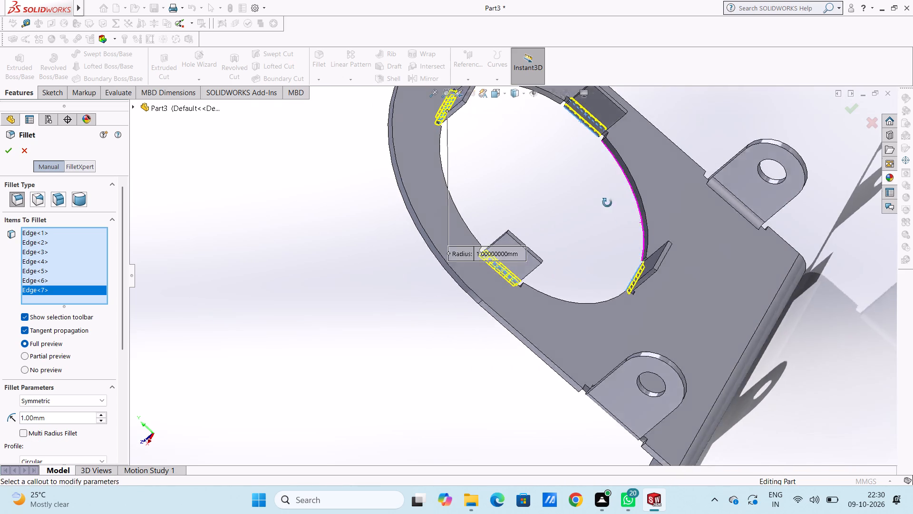
pyautogui.moveTo(607, 203); pyautogui.dragTo(598, 177, button='middle')
pyautogui.scroll(-6, 647, 279)
pyautogui.moveTo(641, 241); pyautogui.dragTo(659, 250, button='middle')
pyautogui.scroll(-6, 534, 270)
pyautogui.moveTo(587, 256); pyautogui.dragTo(563, 229, button='middle')
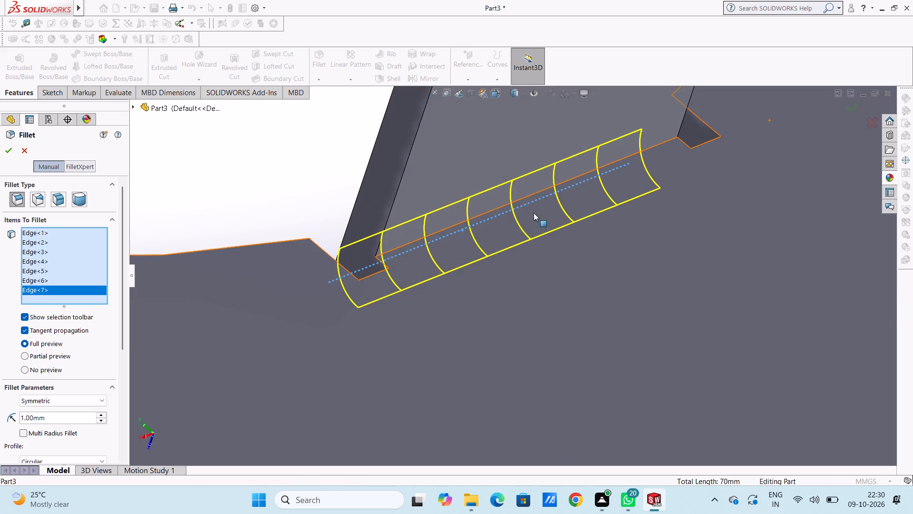
pyautogui.click(519, 199)
pyautogui.scroll(10, 519, 199)
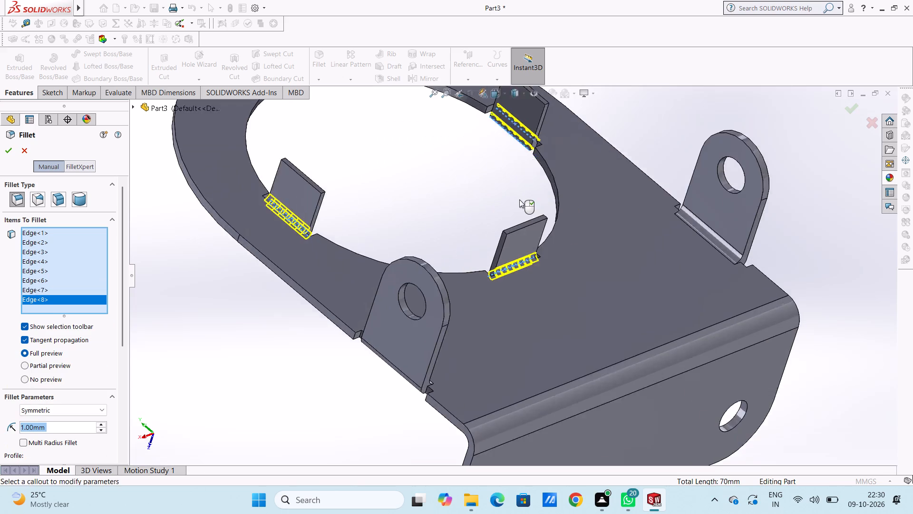
pyautogui.scroll(6, 519, 199)
pyautogui.moveTo(301, 225); pyautogui.dragTo(367, 222, button='middle')
pyautogui.click(6, 149)
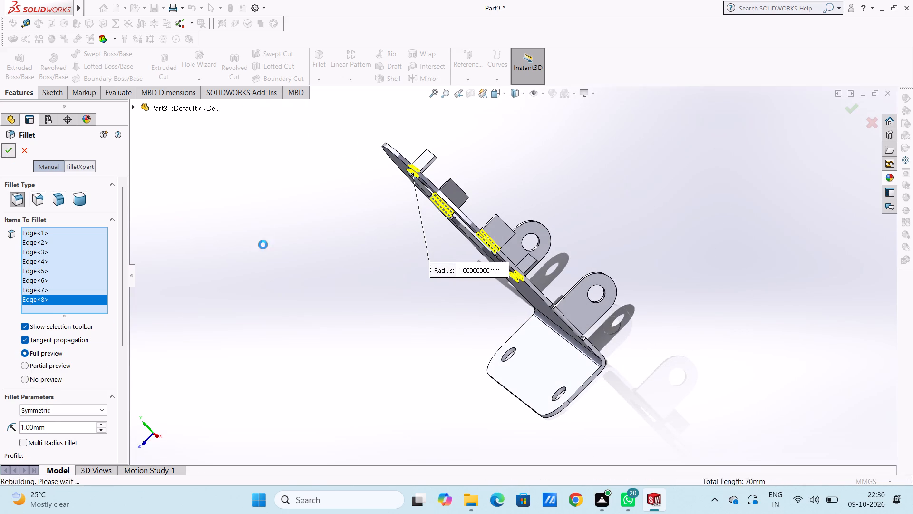
# Examine the filleted tabs and bends around the round opening from the front, side and rear of the bracket.
pyautogui.click(334, 250)
pyautogui.moveTo(382, 216); pyautogui.dragTo(402, 164, button='middle')
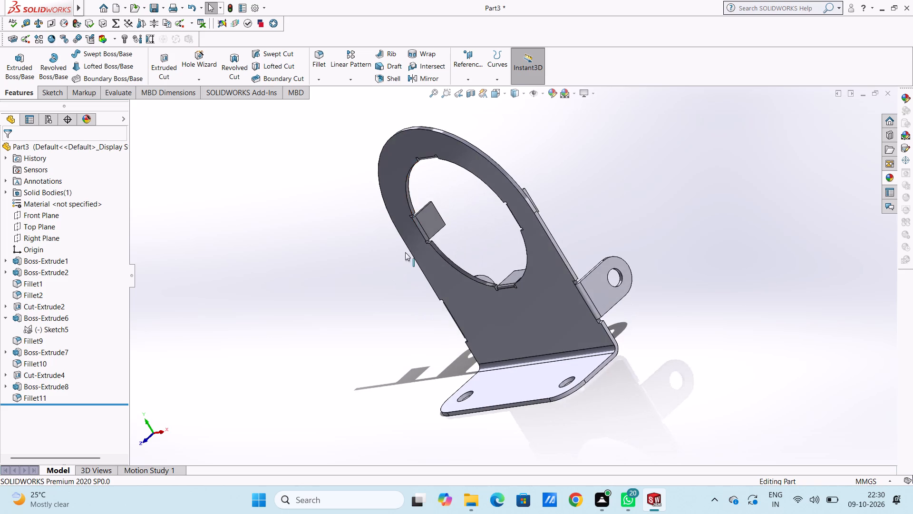
pyautogui.moveTo(402, 263); pyautogui.dragTo(400, 330, button='middle')
pyautogui.moveTo(394, 254); pyautogui.dragTo(358, 301, button='middle')
pyautogui.moveTo(370, 280); pyautogui.dragTo(326, 276, button='middle')
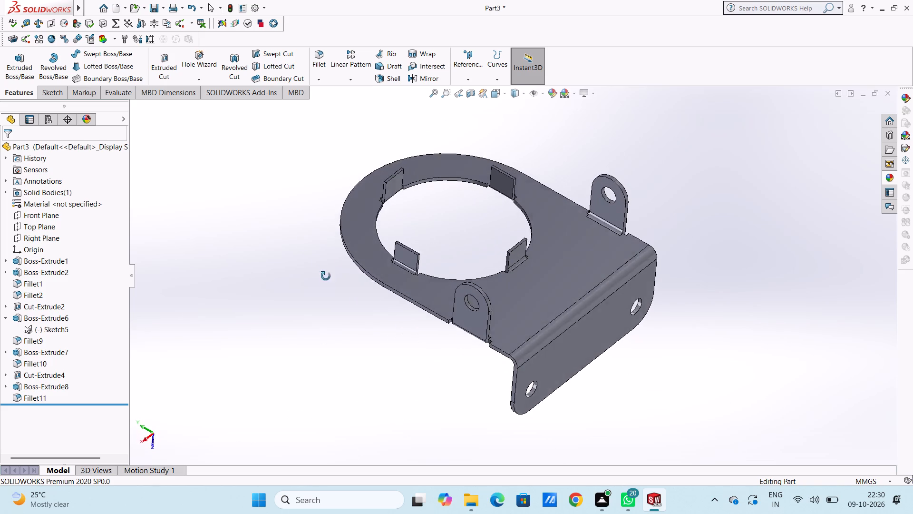
pyautogui.moveTo(326, 276); pyautogui.dragTo(316, 351, button='middle')
pyautogui.moveTo(315, 268); pyautogui.dragTo(374, 276, button='middle')
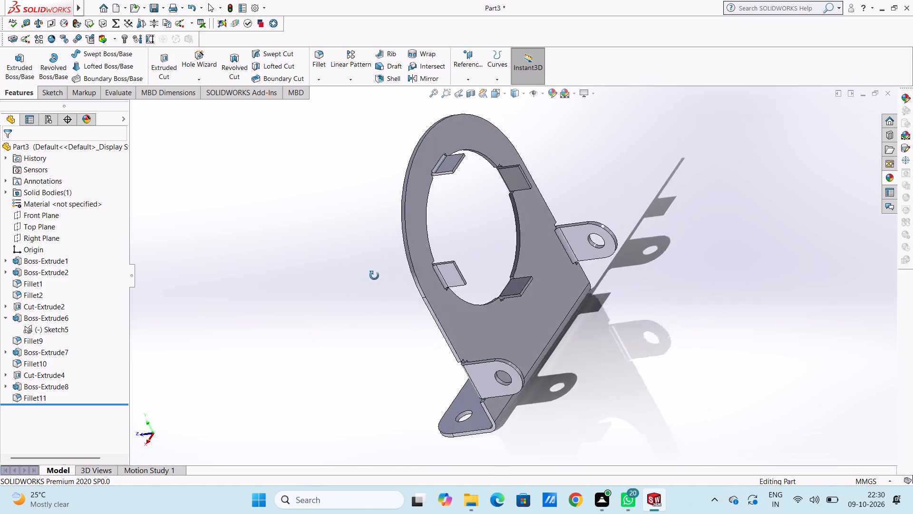
pyautogui.moveTo(374, 276); pyautogui.dragTo(439, 243, button='middle')
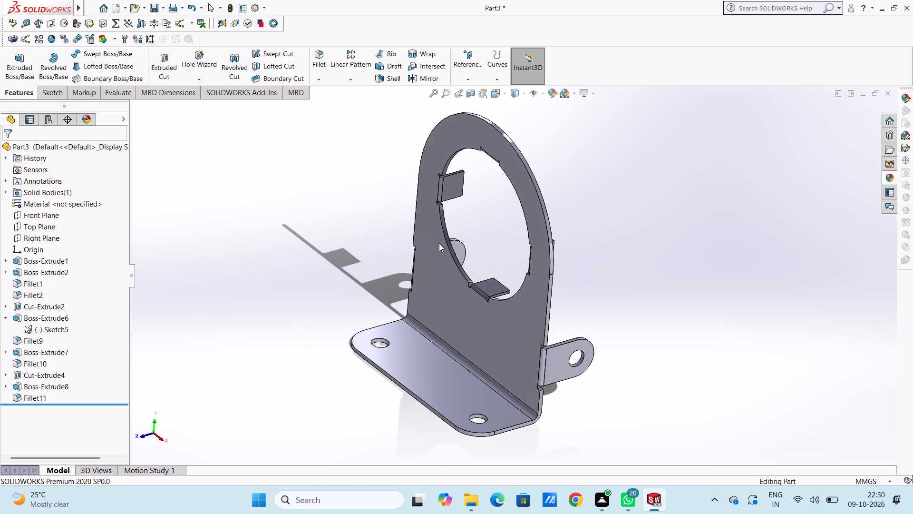
pyautogui.moveTo(383, 243); pyautogui.dragTo(377, 235, button='middle')
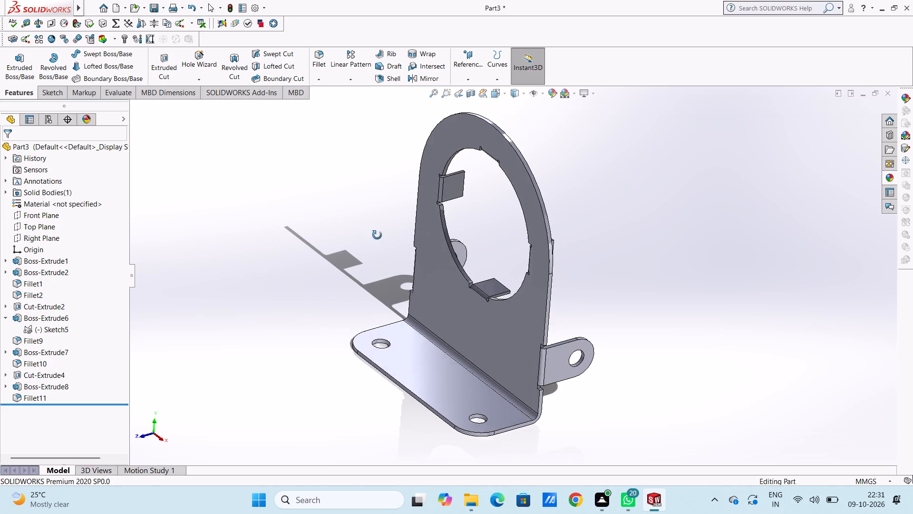
pyautogui.moveTo(377, 235); pyautogui.dragTo(253, 224, button='middle')
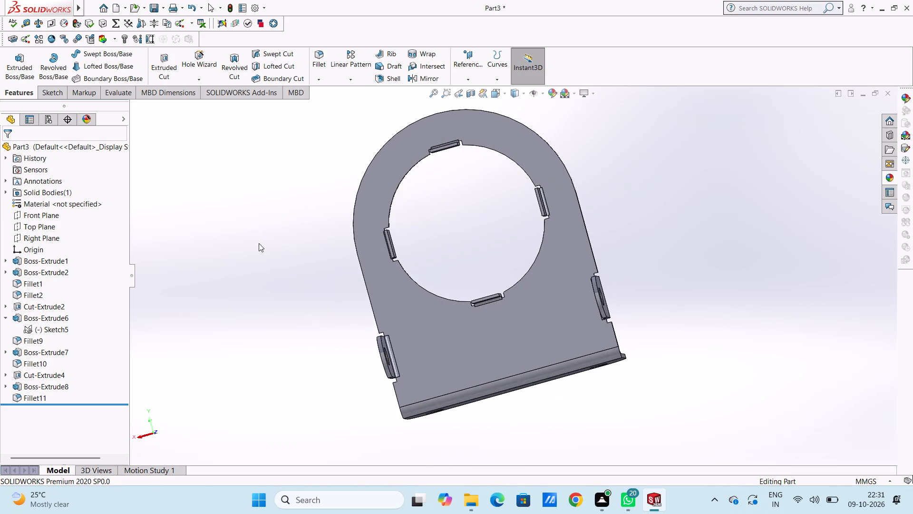
pyautogui.middleClick(278, 254)
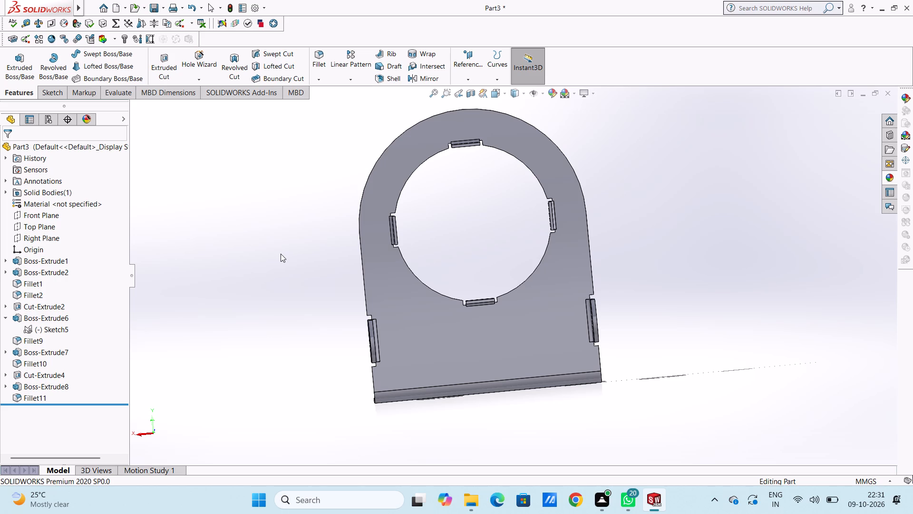
# Start a new sketch on the narrow end face of the tab at the top of the round opening, viewed from the back.
pyautogui.hotkey('ctrl', '2')
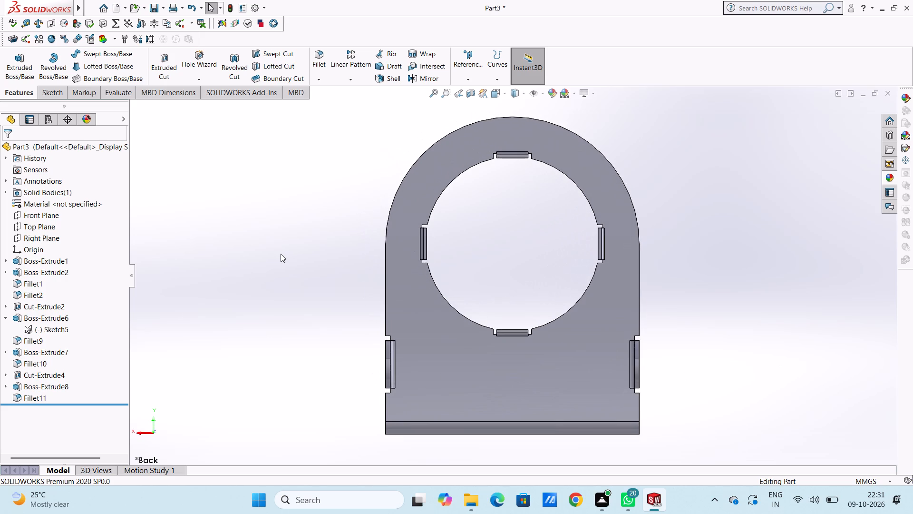
pyautogui.scroll(1, 281, 254)
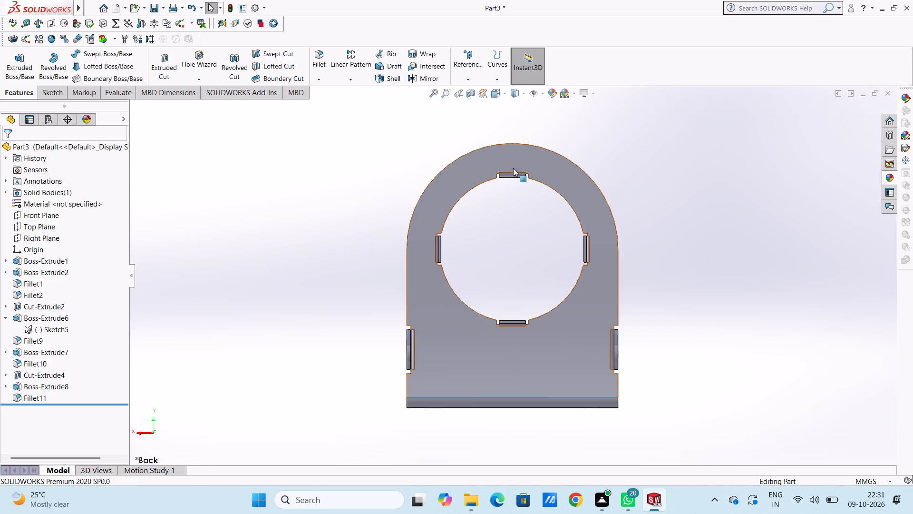
pyautogui.scroll(-7, 513, 168)
pyautogui.moveTo(575, 194); pyautogui.dragTo(583, 204, button='middle')
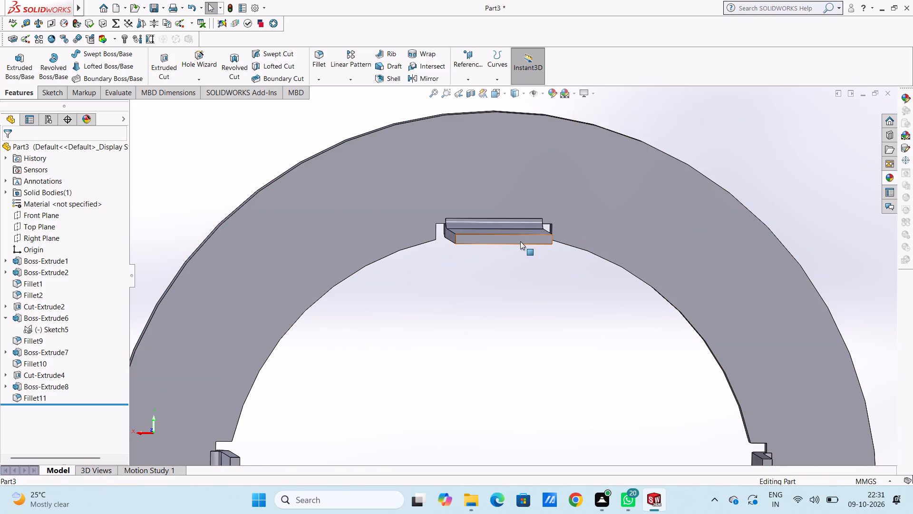
pyautogui.click(519, 239)
pyautogui.click(559, 213)
pyautogui.click(548, 329)
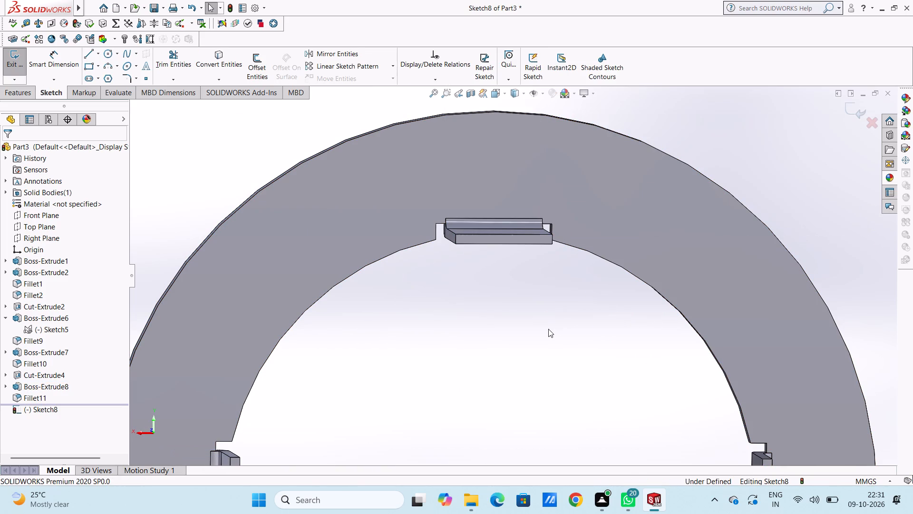
pyautogui.hotkey('ctrl', '2')
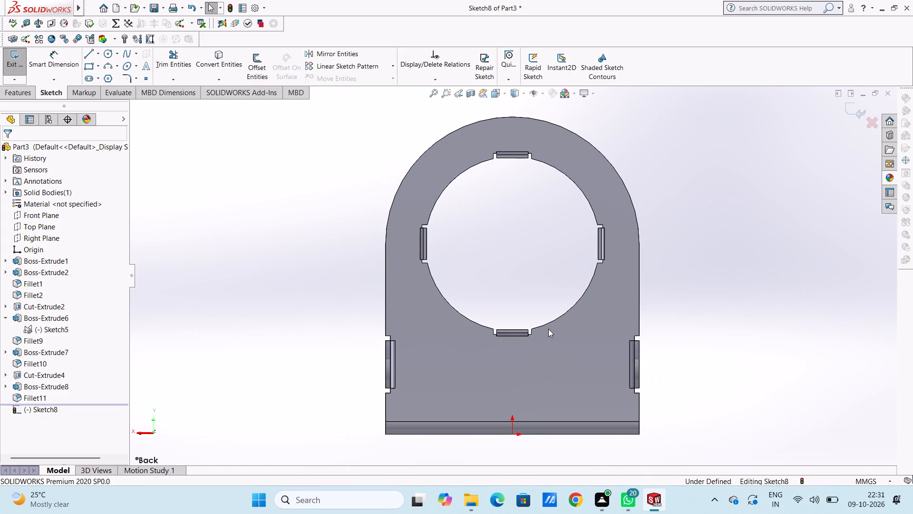
pyautogui.scroll(2, 548, 329)
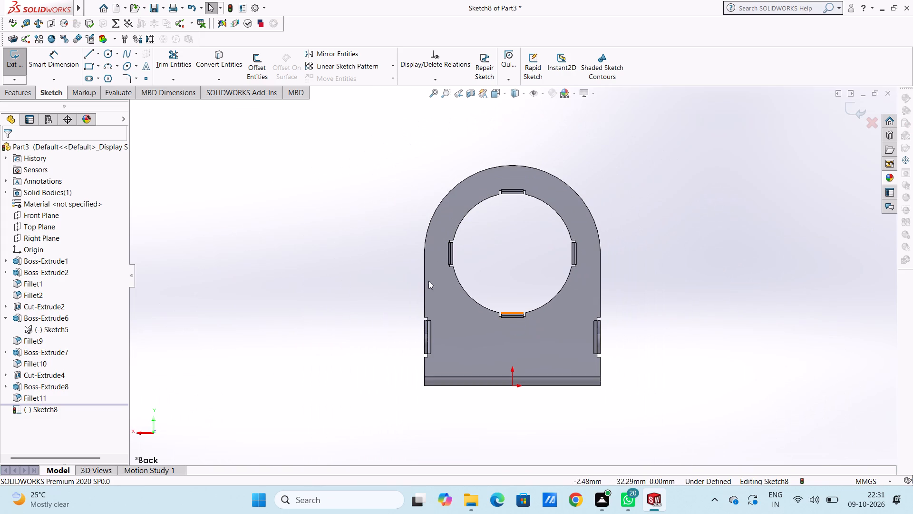
# Sketch a circle with a 15 mm radius centred on the bracket's round opening.
pyautogui.click(107, 54)
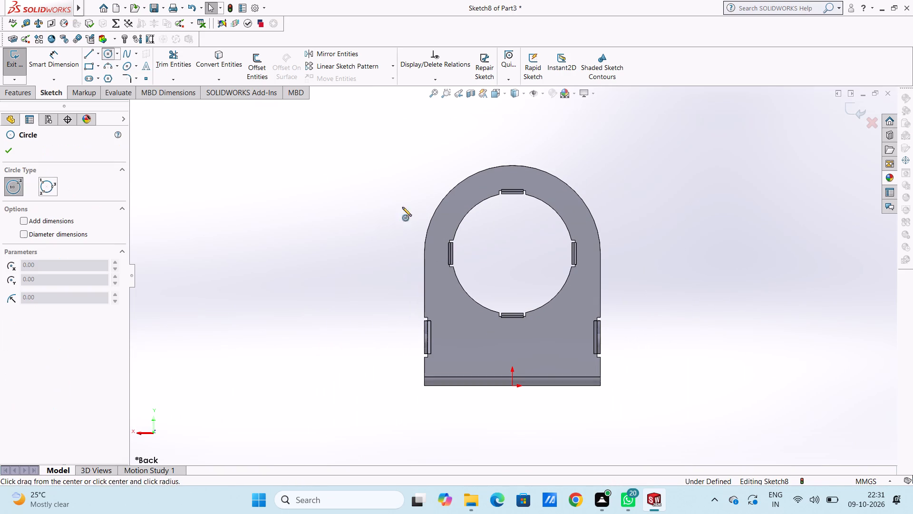
pyautogui.click(512, 252)
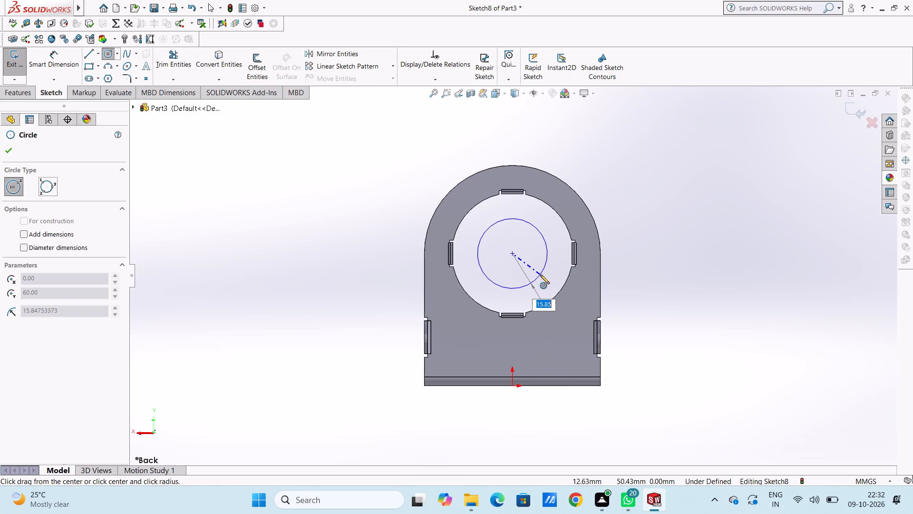
pyautogui.write('15')
pyautogui.press('Return')
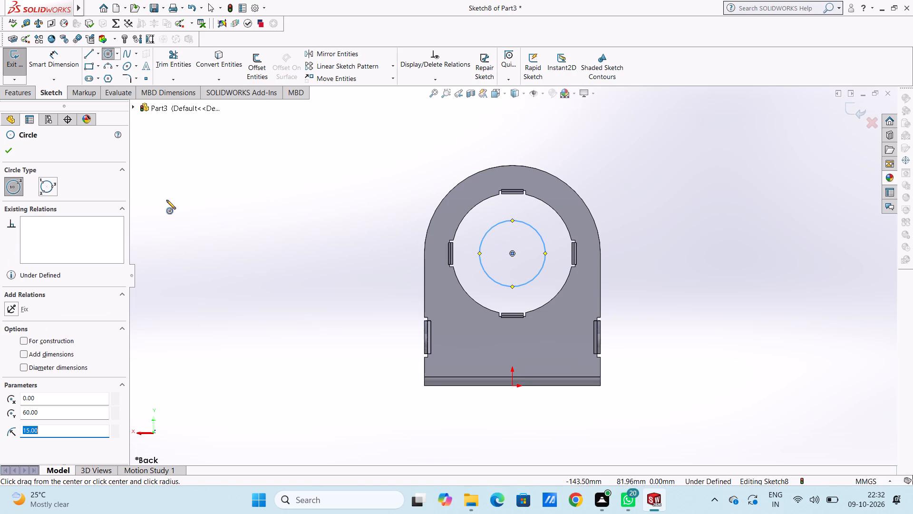
pyautogui.click(11, 151)
# Dimension the diameter of the circle in the middle of the opening.
pyautogui.click(58, 63)
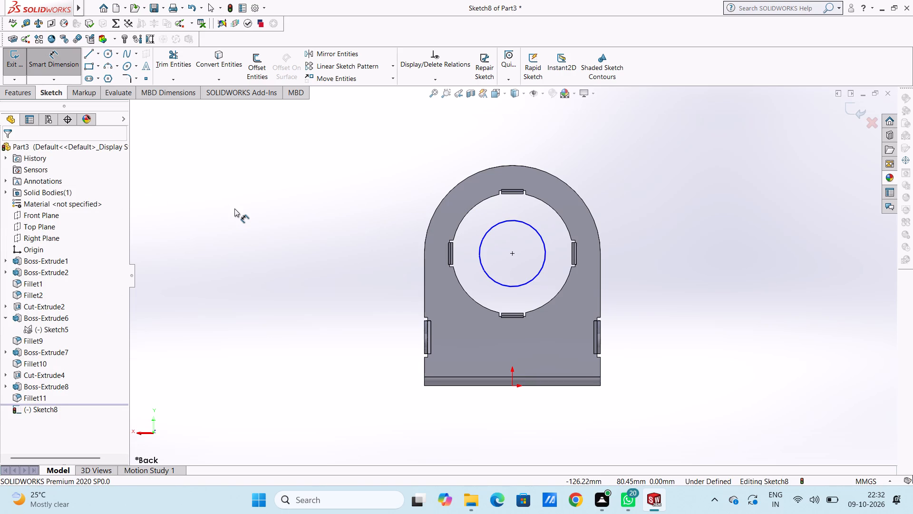
pyautogui.click(493, 281)
pyautogui.click(282, 391)
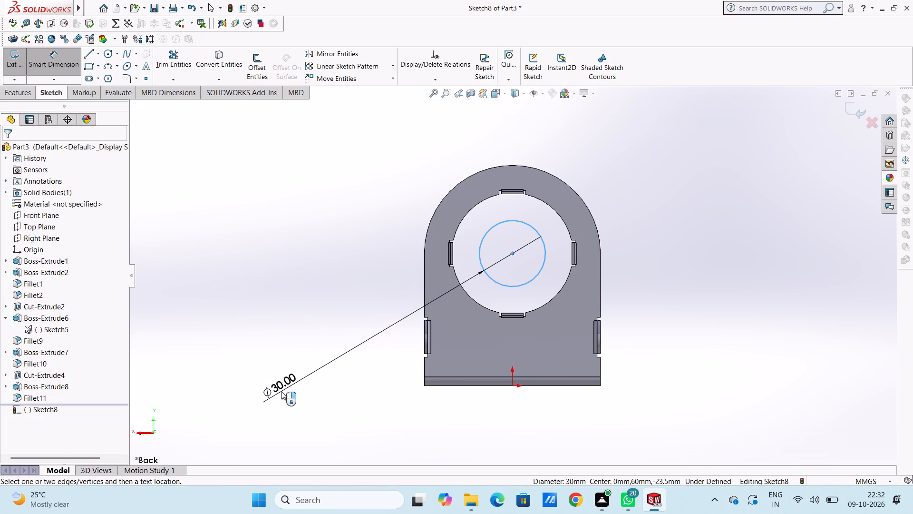
pyautogui.click(239, 373)
pyautogui.click(266, 316)
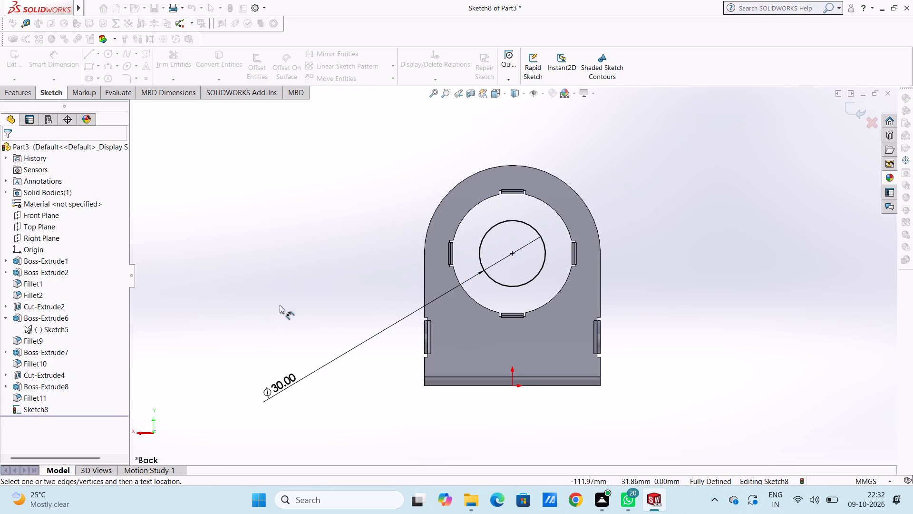
pyautogui.click(64, 63)
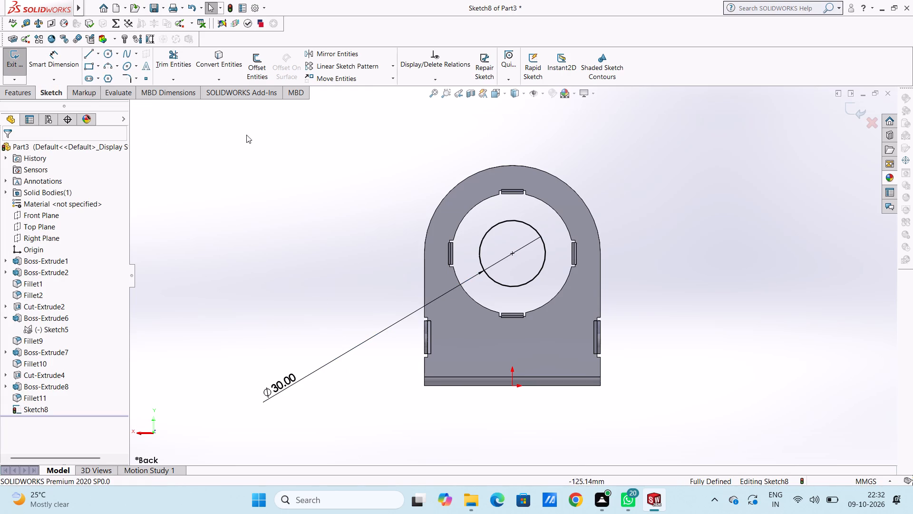
# Sketch a corner rectangle 20 mm high and 10 mm wide from the top tab's end face down into the circle.
pyautogui.scroll(1, 587, 208)
pyautogui.scroll(-2, 578, 221)
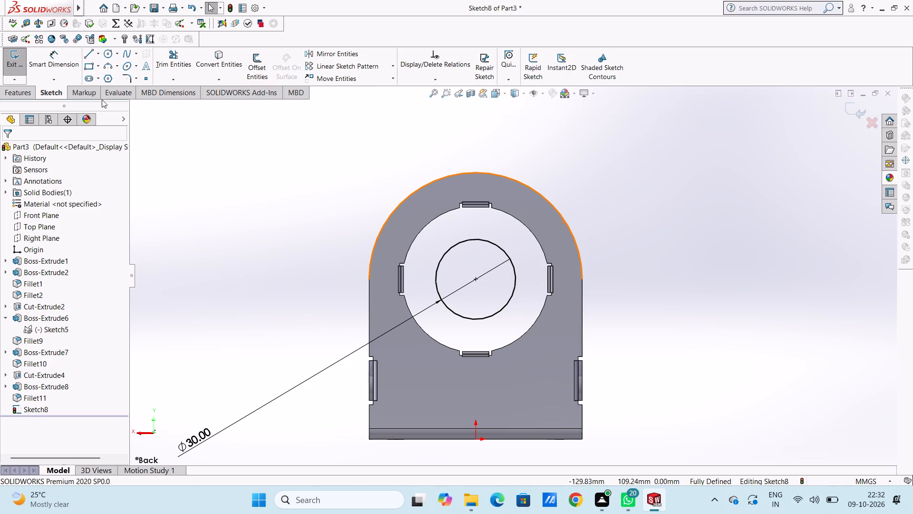
pyautogui.click(88, 66)
pyautogui.scroll(-4, 495, 242)
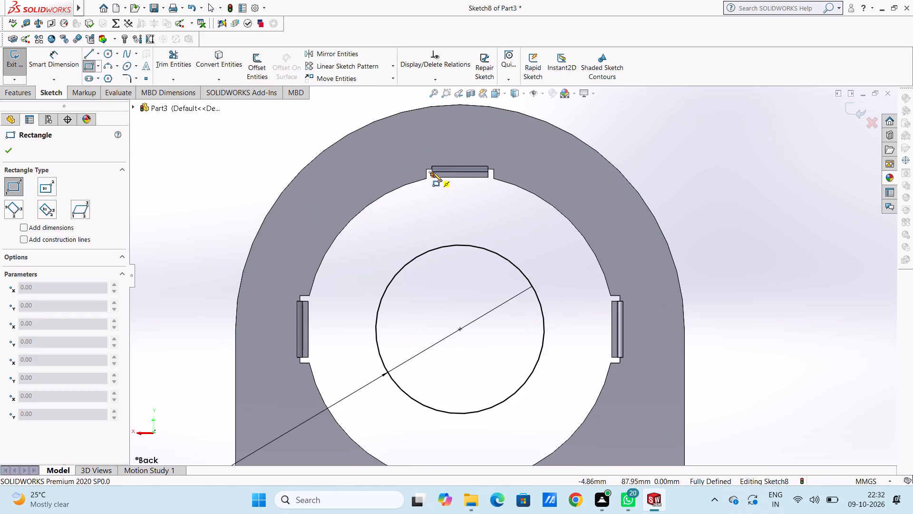
pyautogui.scroll(-5, 465, 180)
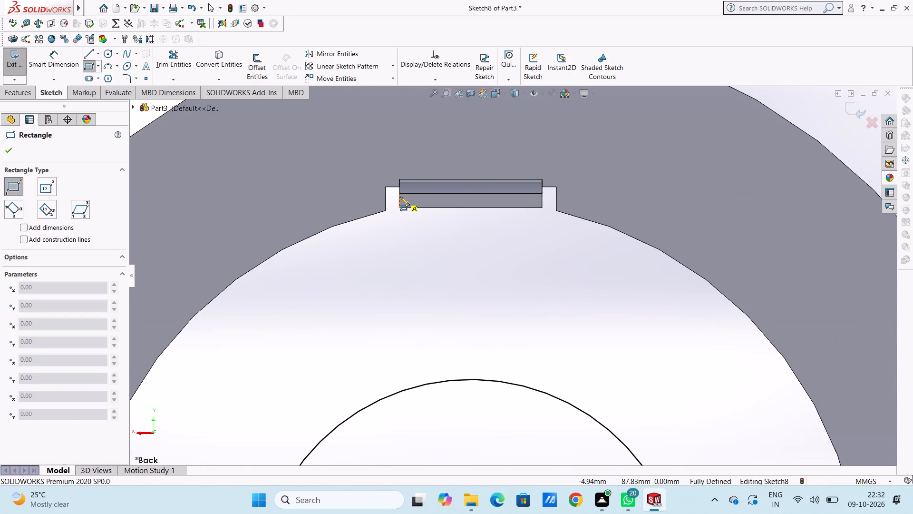
pyautogui.click(400, 191)
pyautogui.scroll(4, 471, 275)
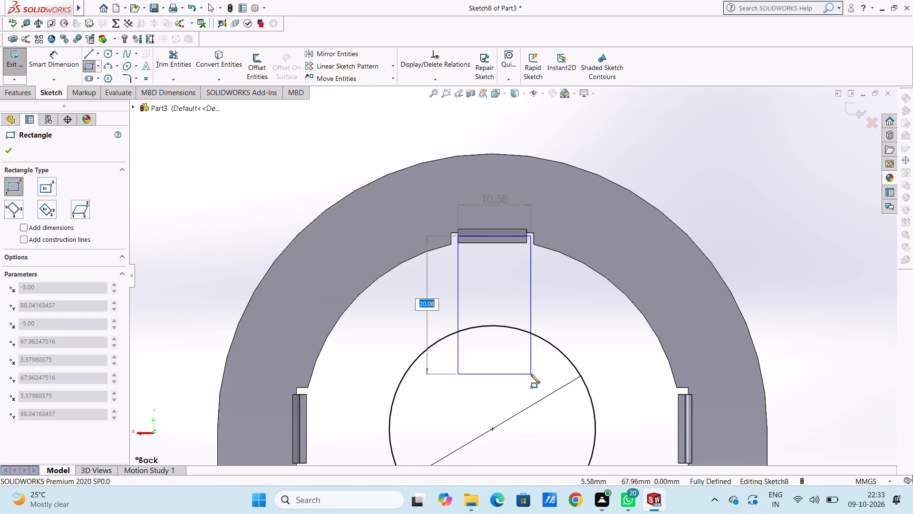
pyautogui.write('20')
pyautogui.press('Return')
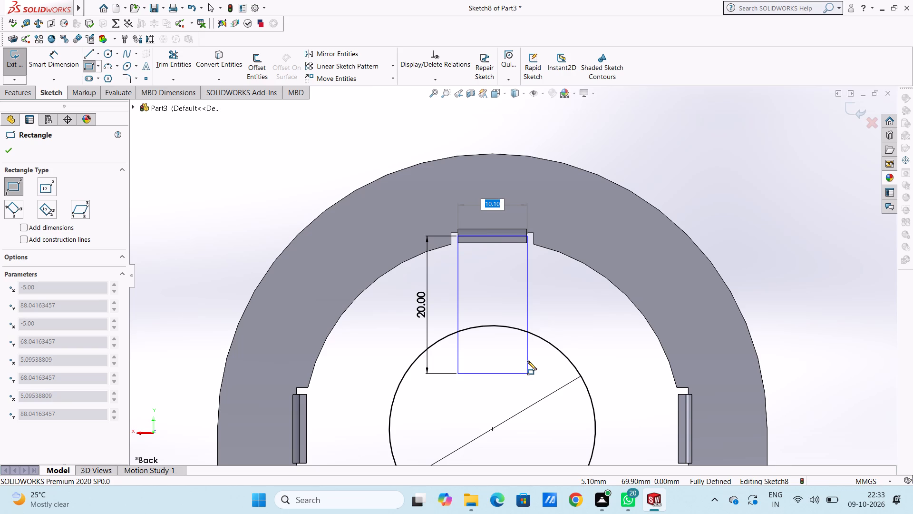
pyautogui.write('10')
pyautogui.press('Return')
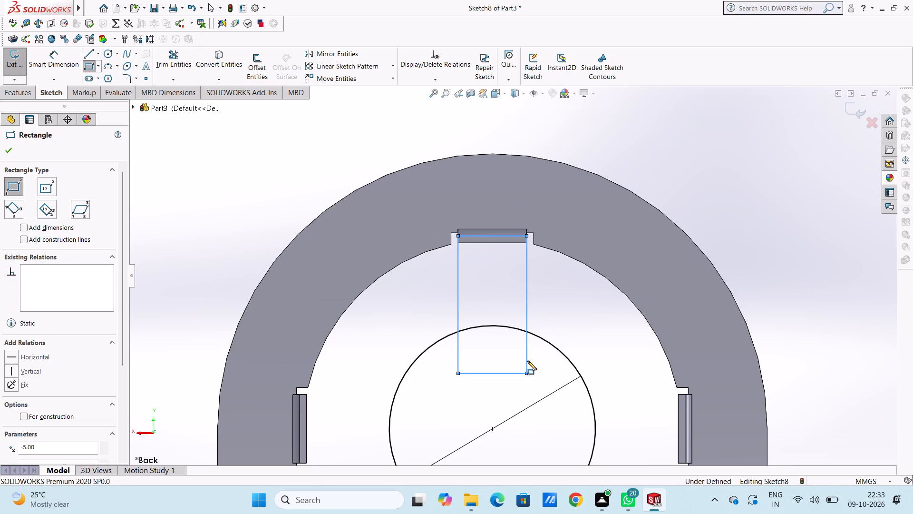
pyautogui.scroll(3, 527, 361)
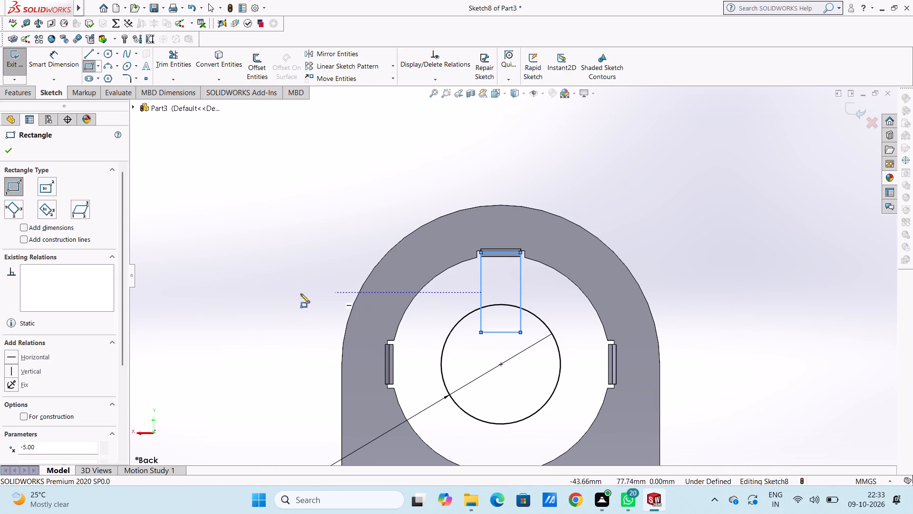
pyautogui.click(12, 149)
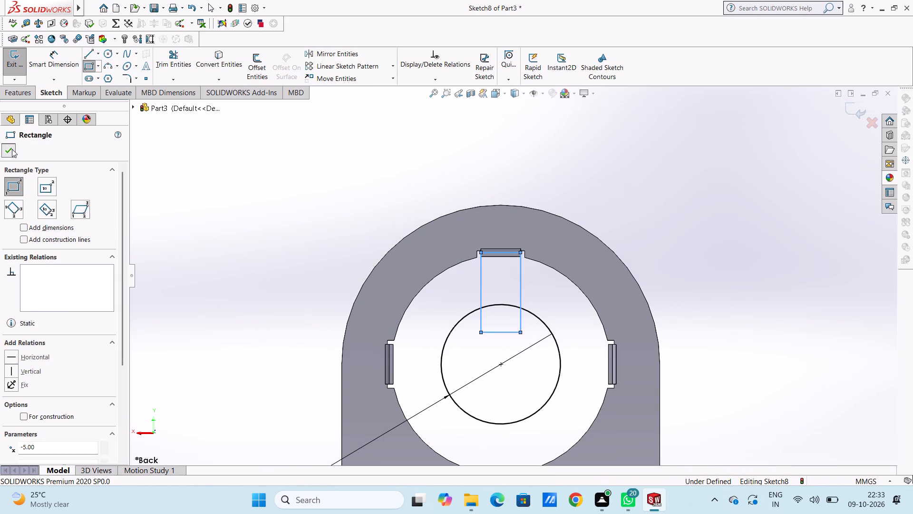
pyautogui.scroll(2, 406, 208)
pyautogui.scroll(-2, 558, 350)
pyautogui.click(257, 211)
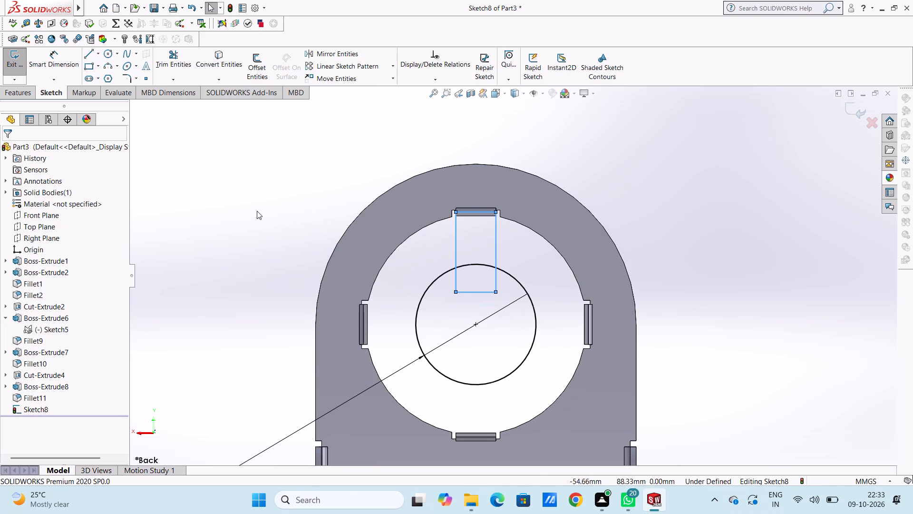
# Dimension the length of the rectangle's vertical side.
pyautogui.click(61, 66)
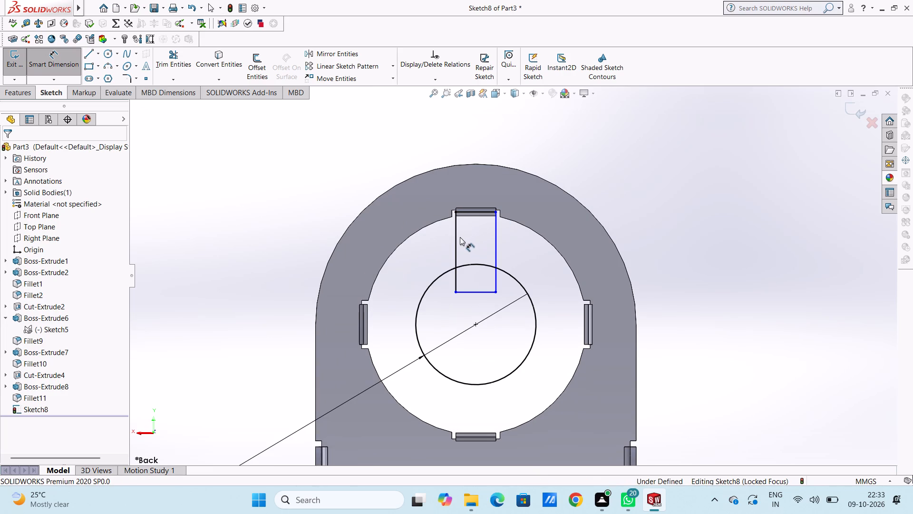
pyautogui.click(458, 237)
pyautogui.click(239, 244)
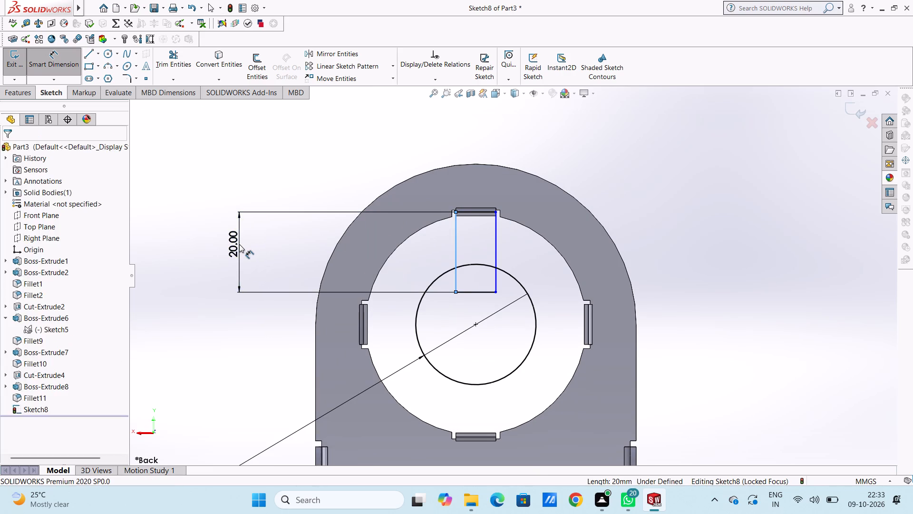
pyautogui.click(200, 229)
pyautogui.click(195, 212)
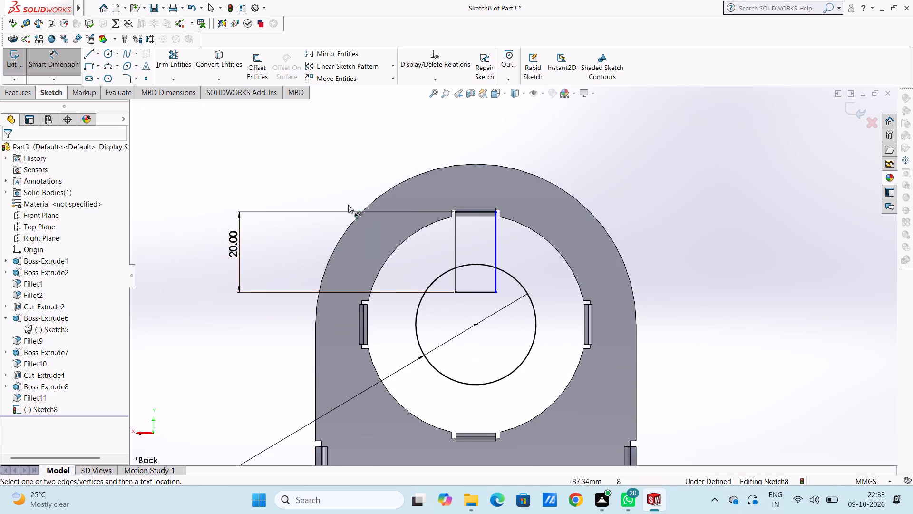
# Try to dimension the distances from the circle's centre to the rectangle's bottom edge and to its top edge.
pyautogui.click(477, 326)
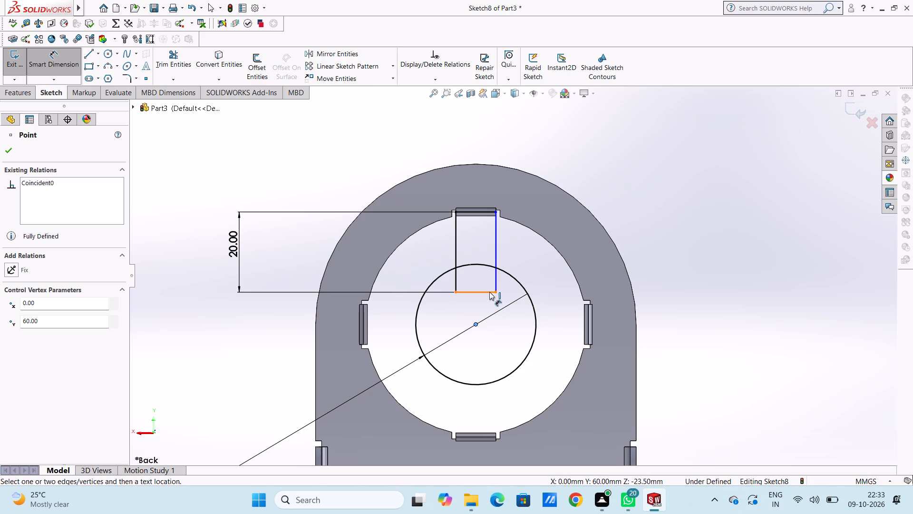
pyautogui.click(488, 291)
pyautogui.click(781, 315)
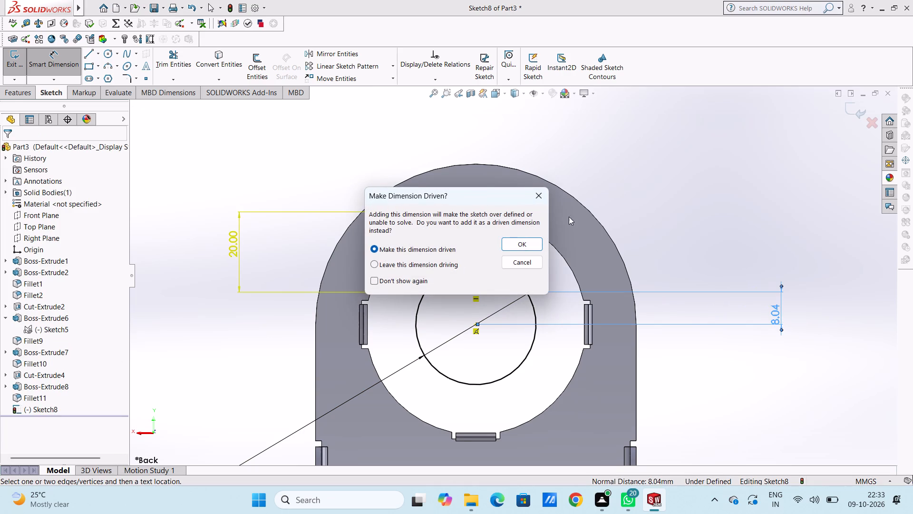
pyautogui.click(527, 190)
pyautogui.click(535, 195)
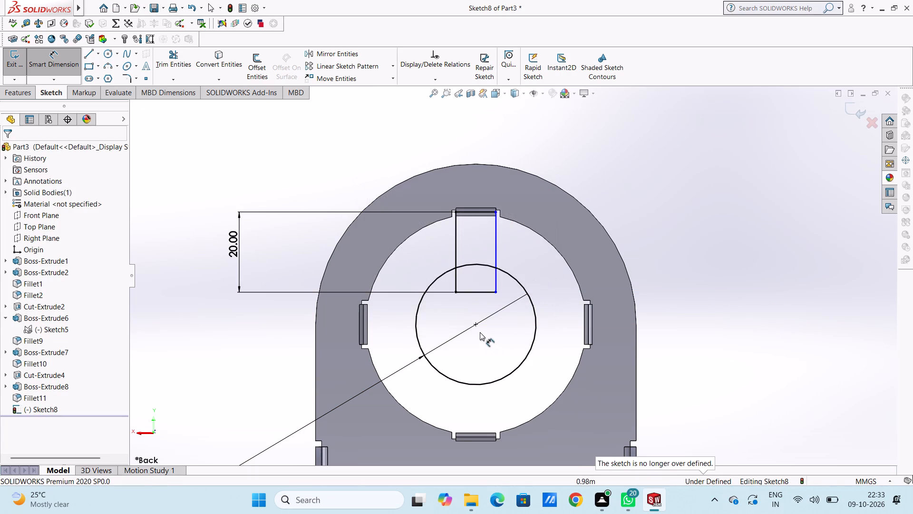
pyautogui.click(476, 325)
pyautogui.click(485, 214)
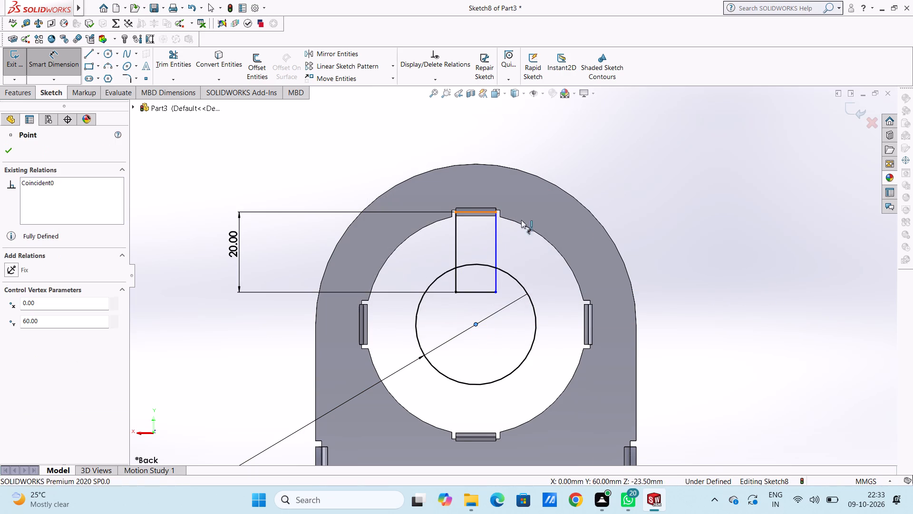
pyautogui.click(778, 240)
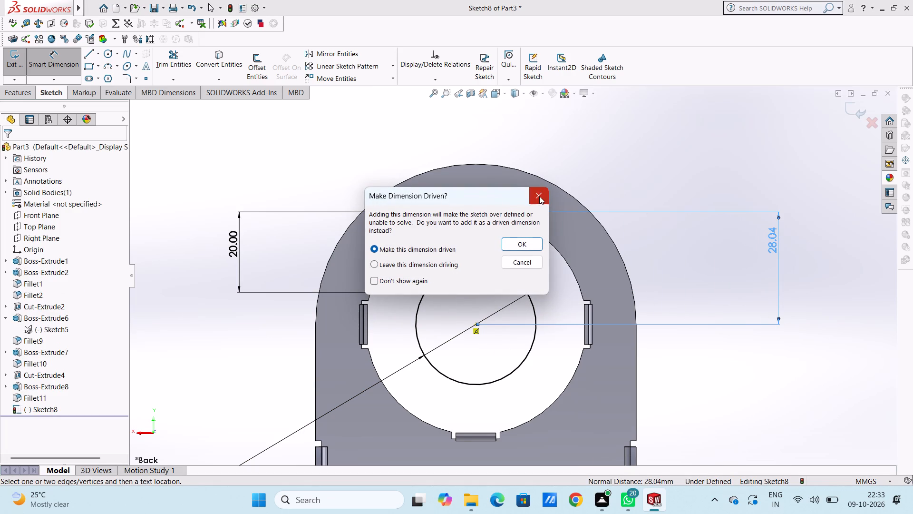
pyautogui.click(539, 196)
# Dimension the length of the rectangle's bottom edge, placing the dimension below the circle.
pyautogui.scroll(-3, 481, 294)
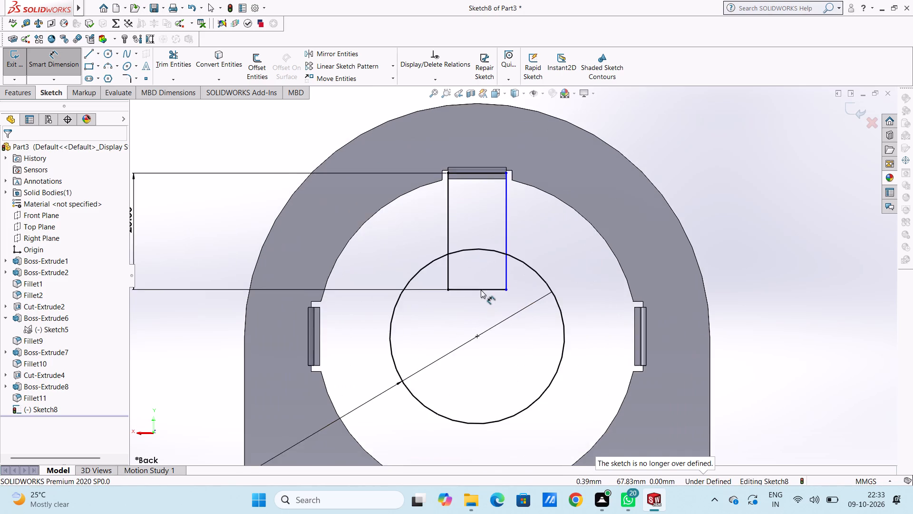
pyautogui.scroll(1, 486, 271)
pyautogui.click(488, 287)
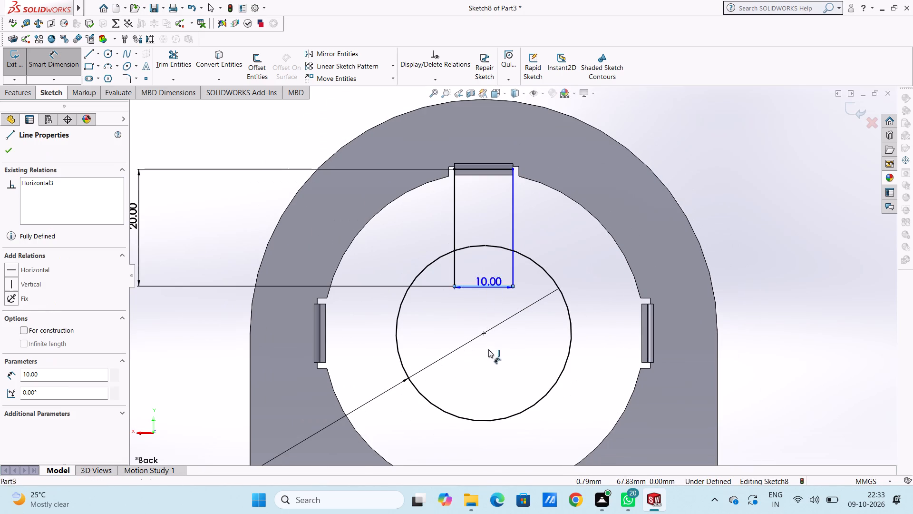
pyautogui.scroll(3, 488, 352)
pyautogui.click(467, 366)
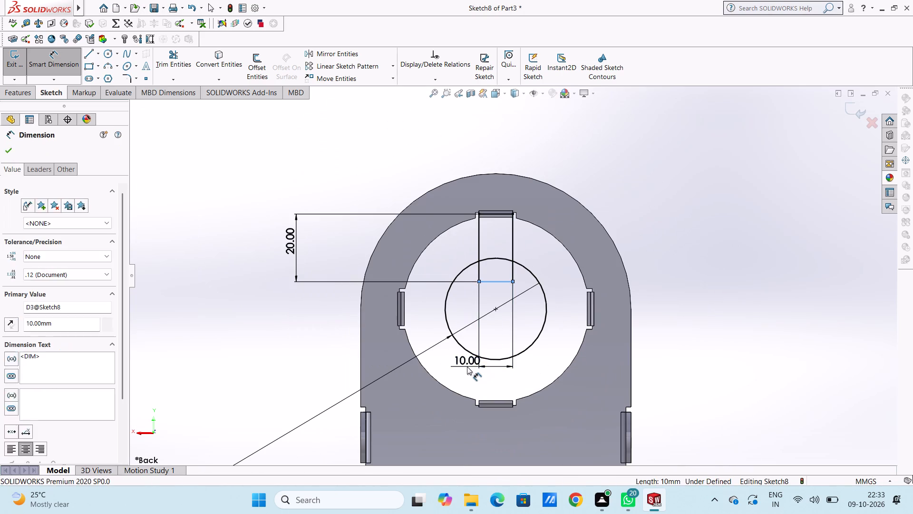
pyautogui.click(427, 352)
pyautogui.click(428, 329)
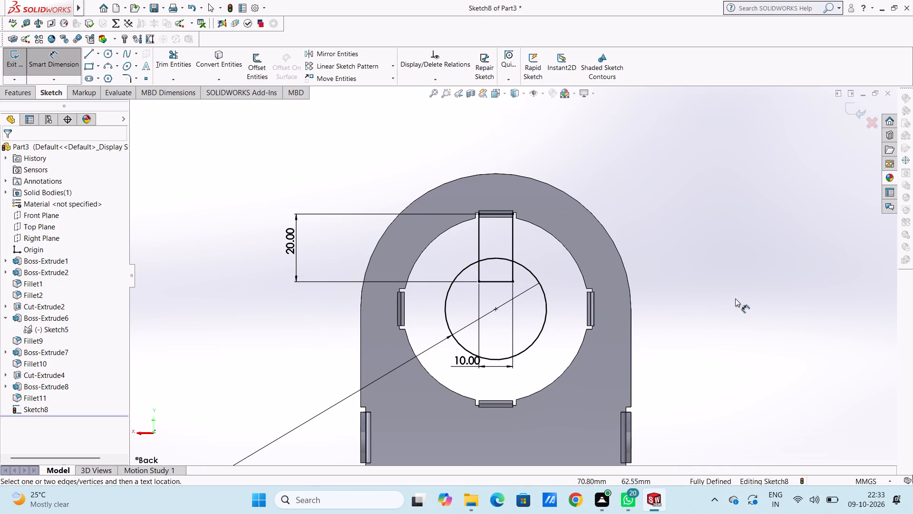
pyautogui.scroll(-4, 506, 213)
pyautogui.scroll(2, 512, 304)
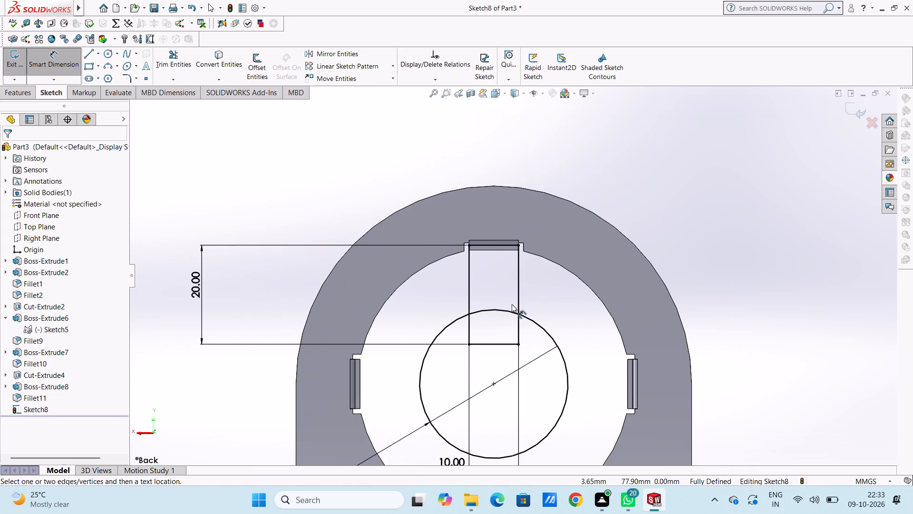
pyautogui.click(54, 64)
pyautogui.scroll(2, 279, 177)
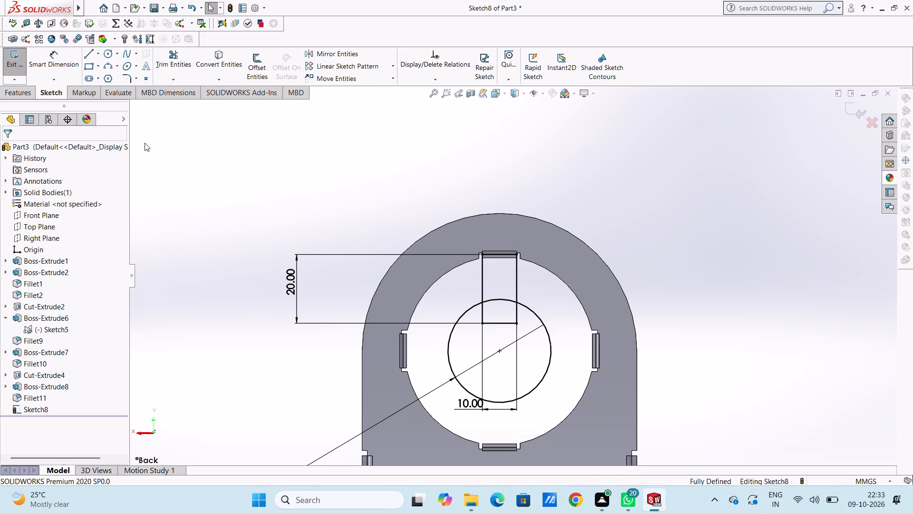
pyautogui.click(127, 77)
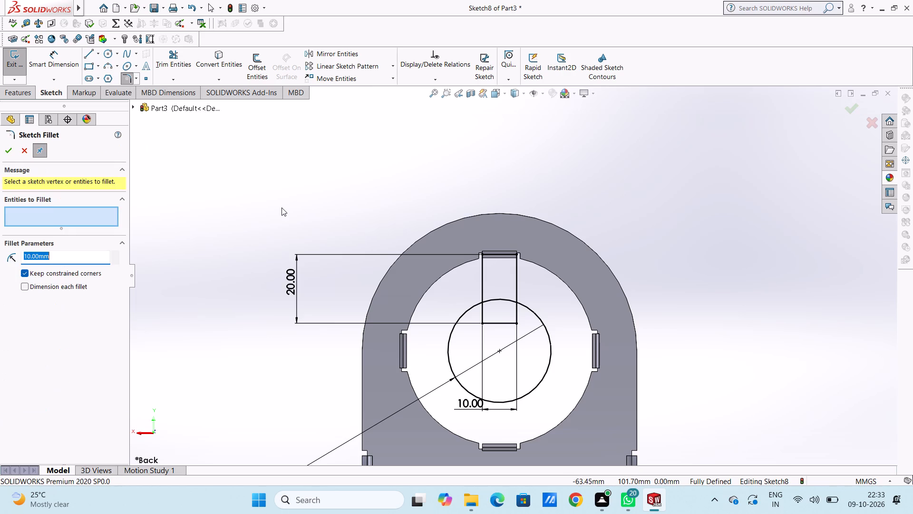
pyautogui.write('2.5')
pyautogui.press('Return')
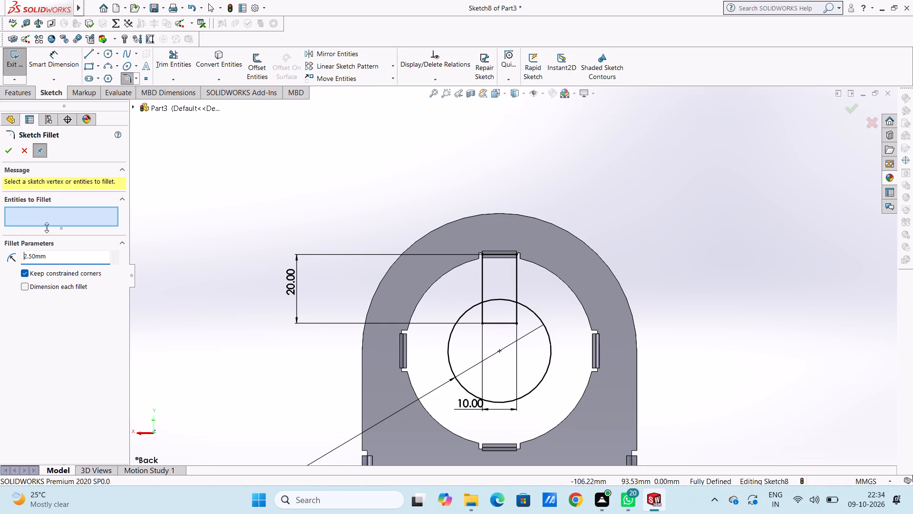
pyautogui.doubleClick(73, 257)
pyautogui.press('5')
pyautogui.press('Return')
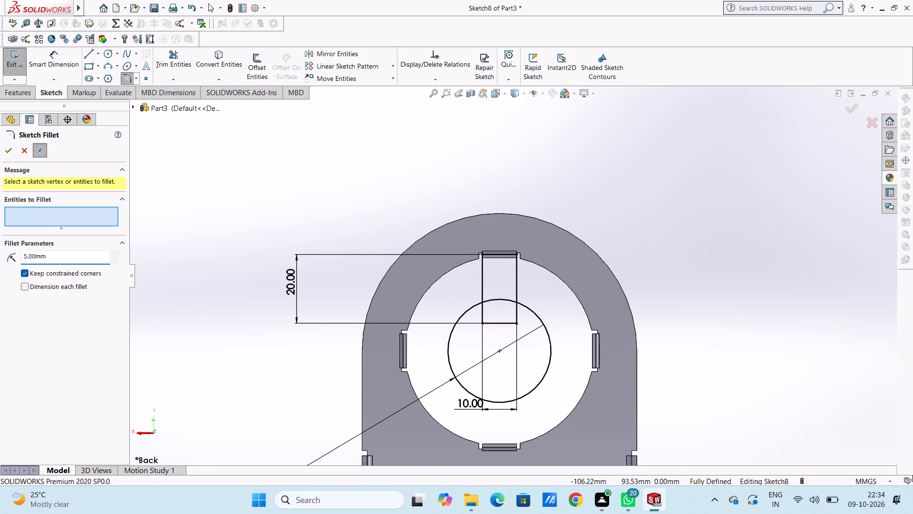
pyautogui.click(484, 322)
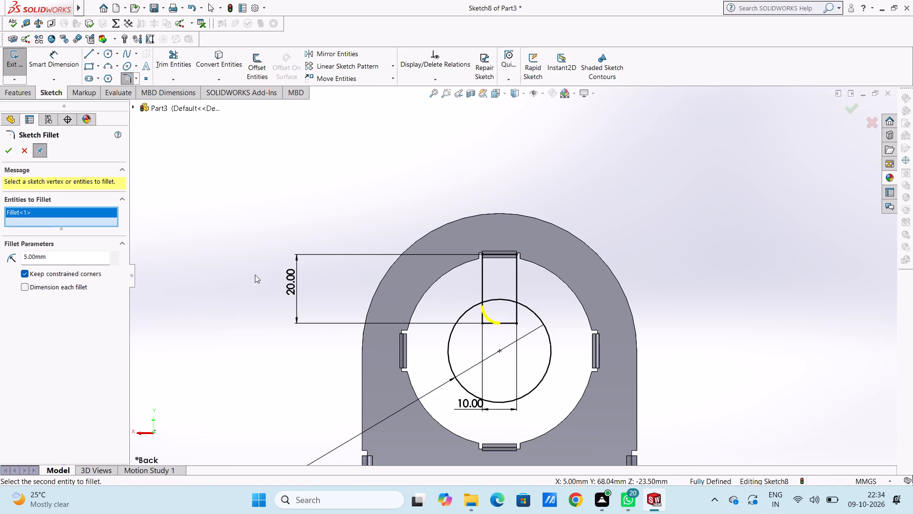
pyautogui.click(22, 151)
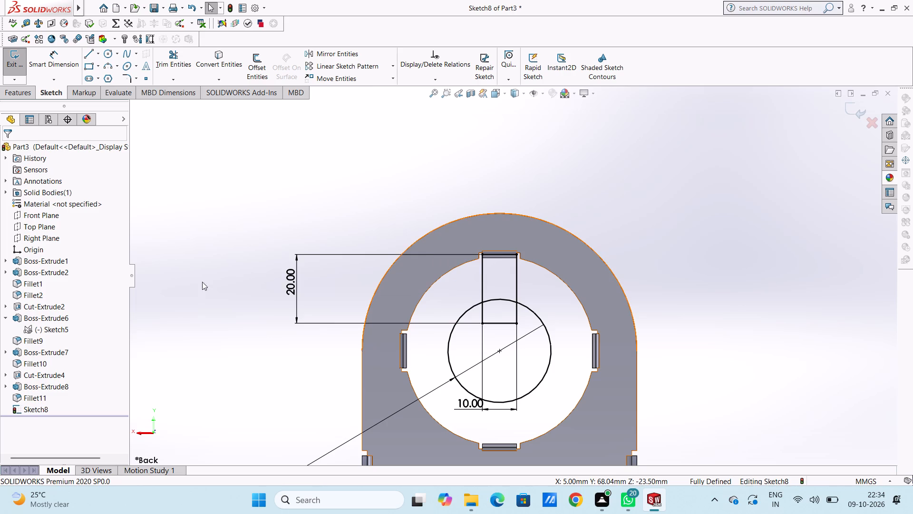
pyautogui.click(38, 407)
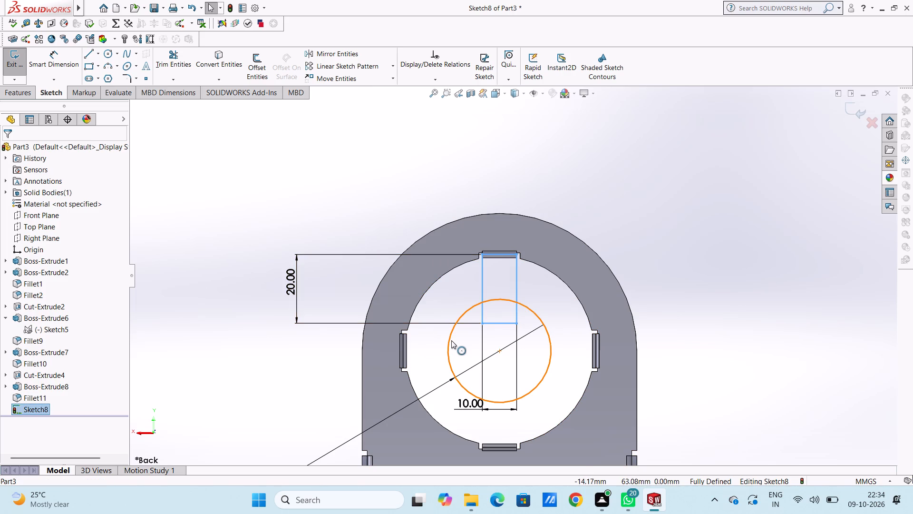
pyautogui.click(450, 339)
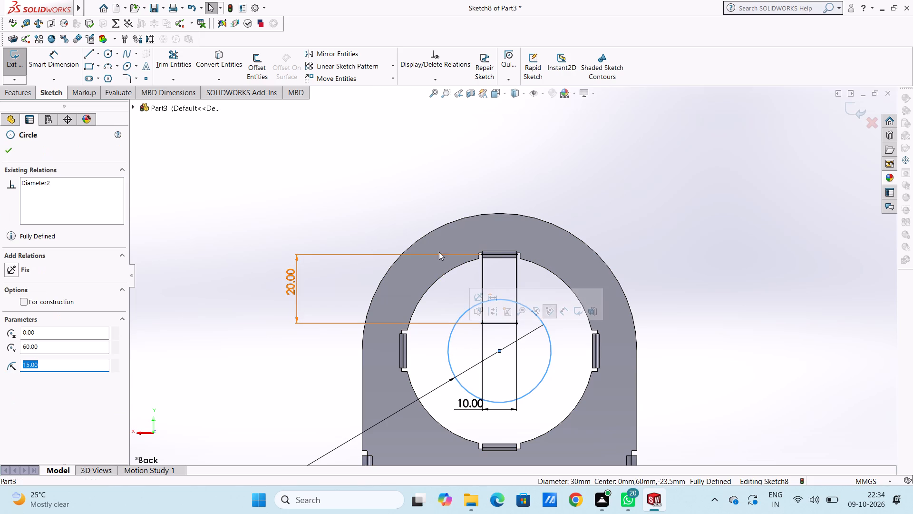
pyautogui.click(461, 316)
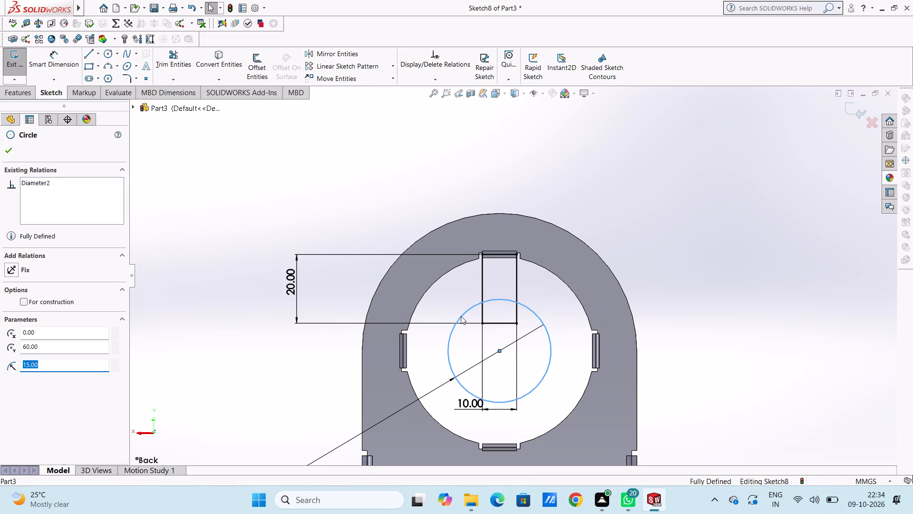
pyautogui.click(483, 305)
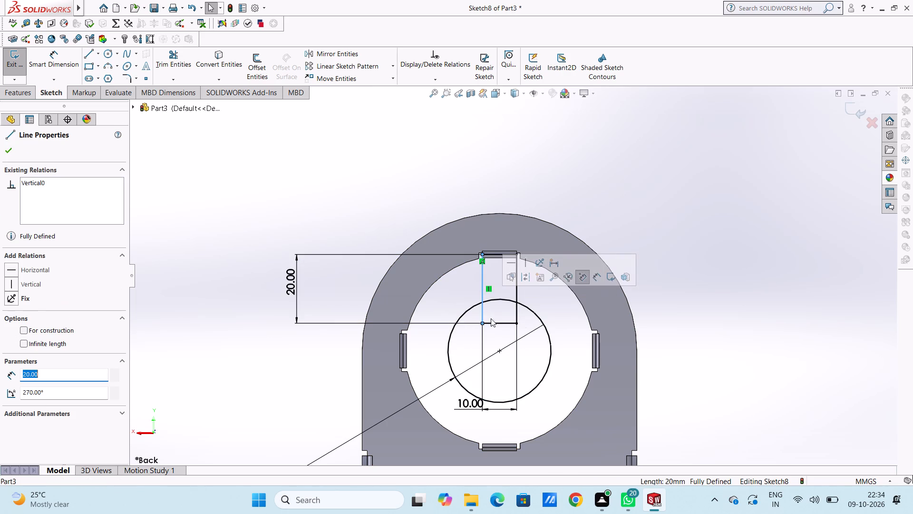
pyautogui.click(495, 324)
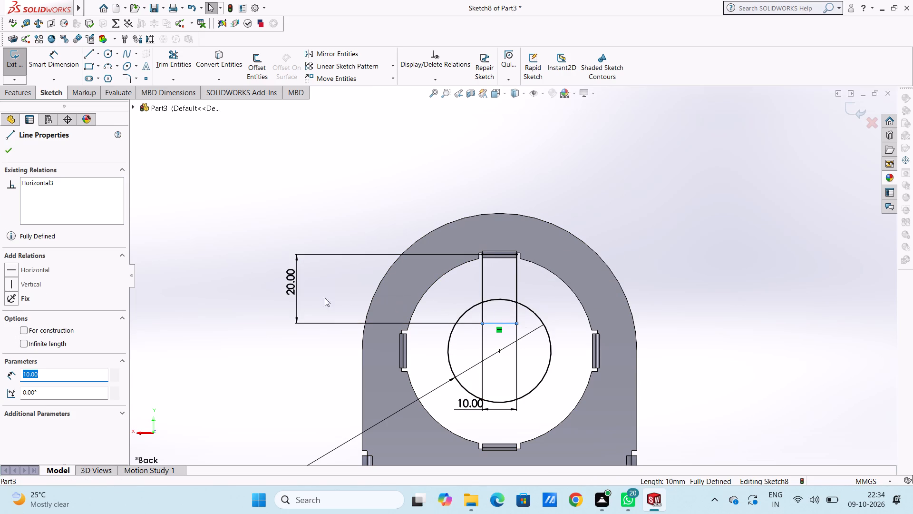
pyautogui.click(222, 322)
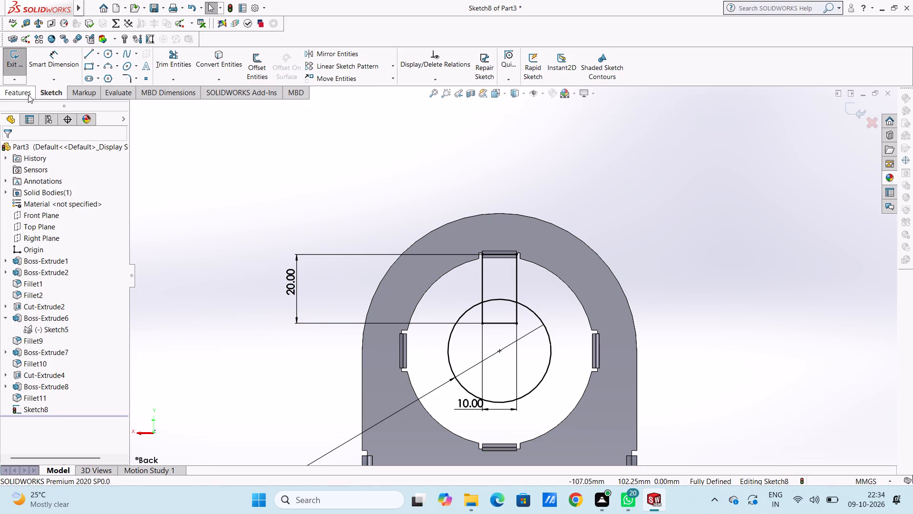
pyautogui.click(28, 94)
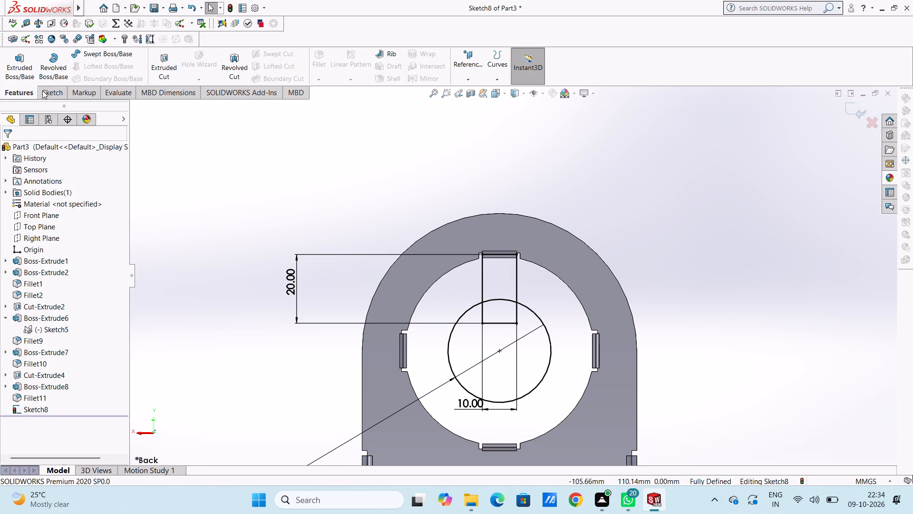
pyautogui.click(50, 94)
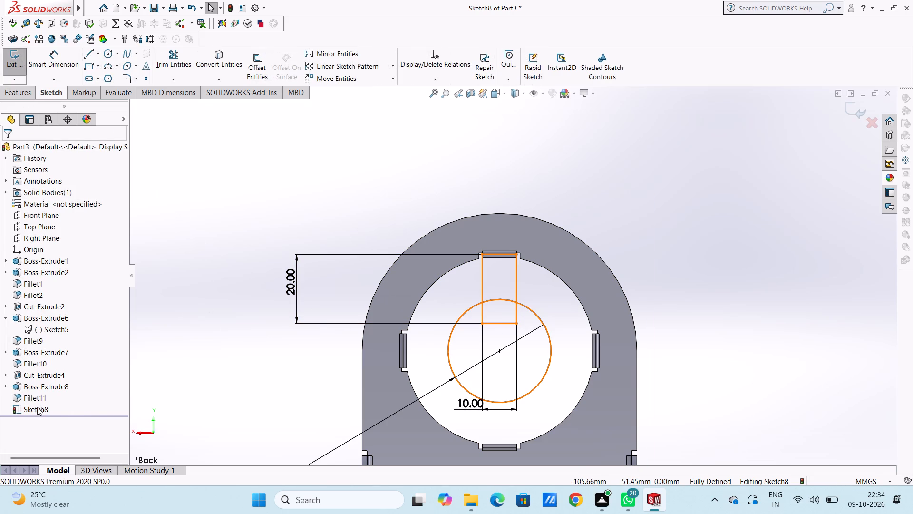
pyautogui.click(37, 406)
# Circular-pattern the rectangle's four lines about the circle's centre with 4 equally spaced instances over 360 degrees.
pyautogui.click(483, 286)
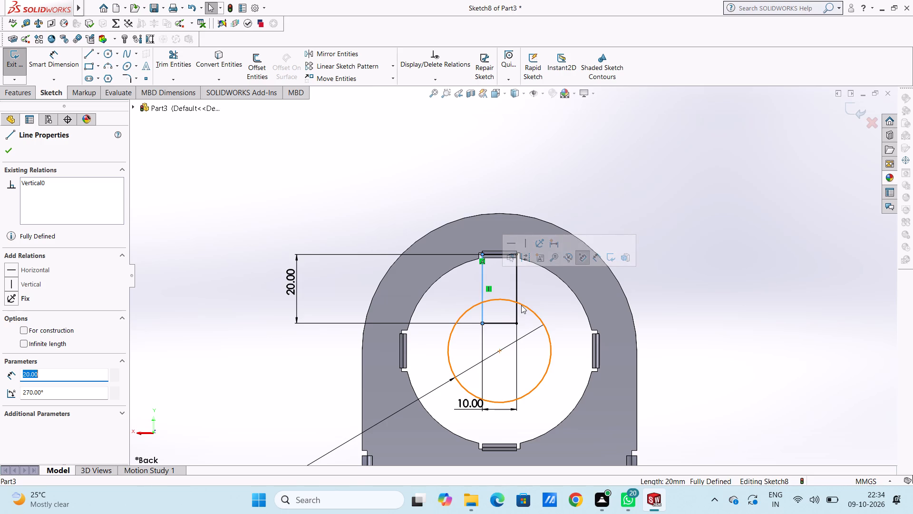
pyautogui.keyDown('ctrl'); pyautogui.click(517, 291); pyautogui.keyUp('ctrl')
pyautogui.keyDown('ctrl'); pyautogui.click(502, 325); pyautogui.keyUp('ctrl')
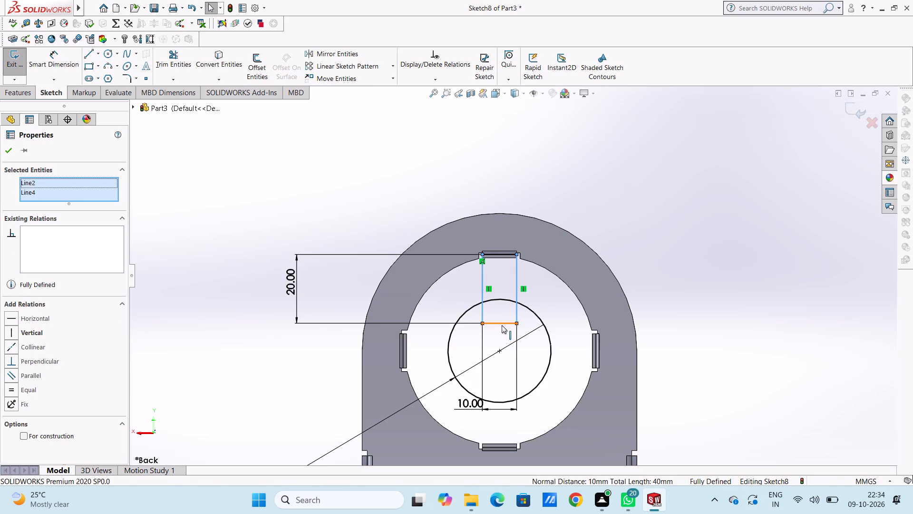
pyautogui.keyDown('ctrl'); pyautogui.click(501, 253); pyautogui.keyUp('ctrl')
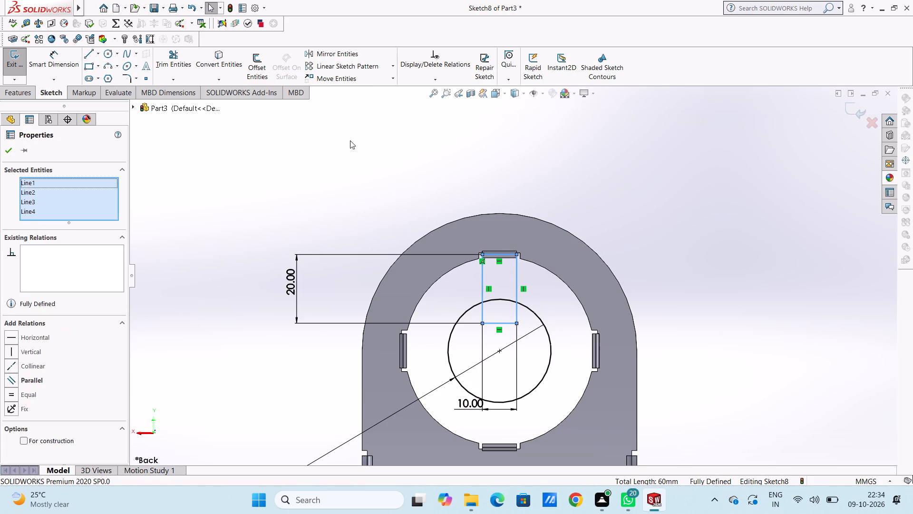
pyautogui.click(394, 68)
pyautogui.click(386, 92)
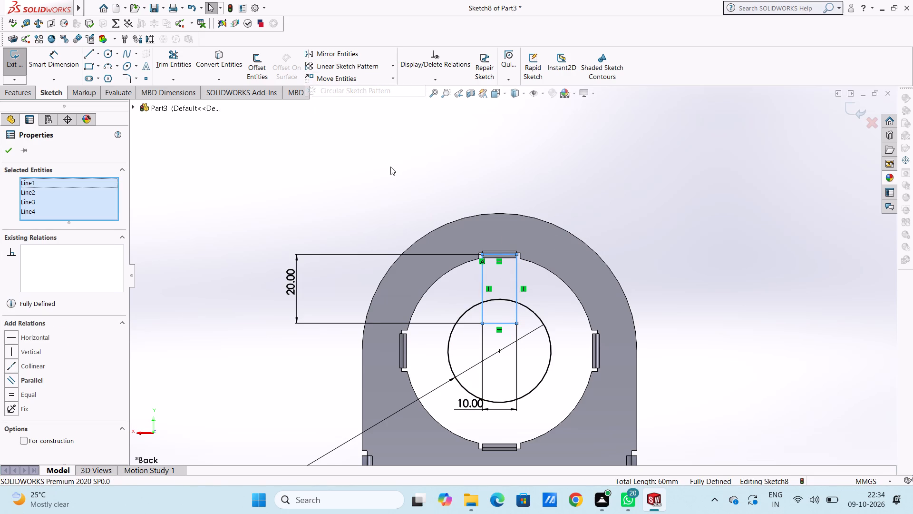
pyautogui.scroll(3, 390, 167)
pyautogui.rightClick(110, 185)
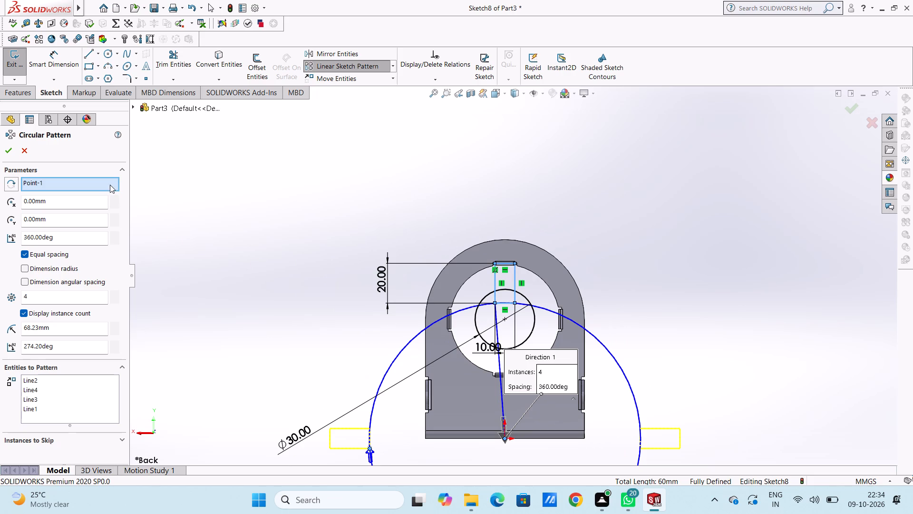
pyautogui.click(132, 205)
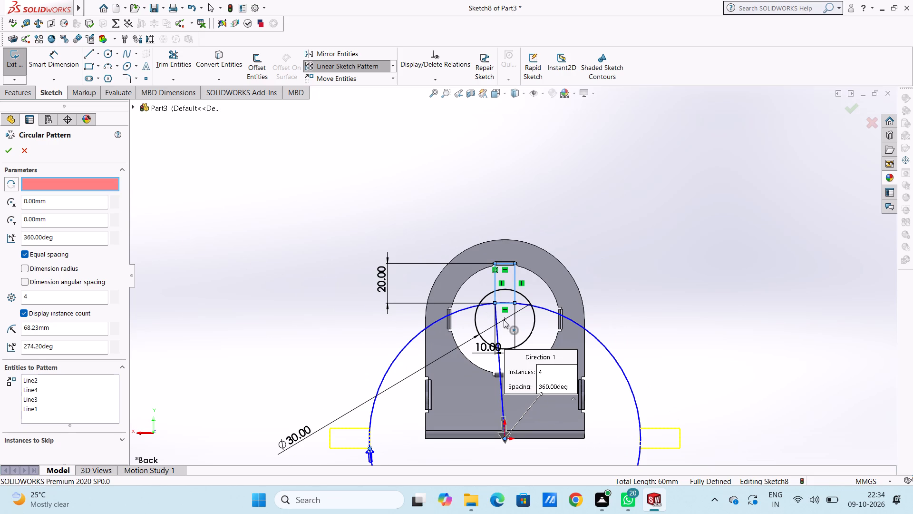
pyautogui.click(504, 320)
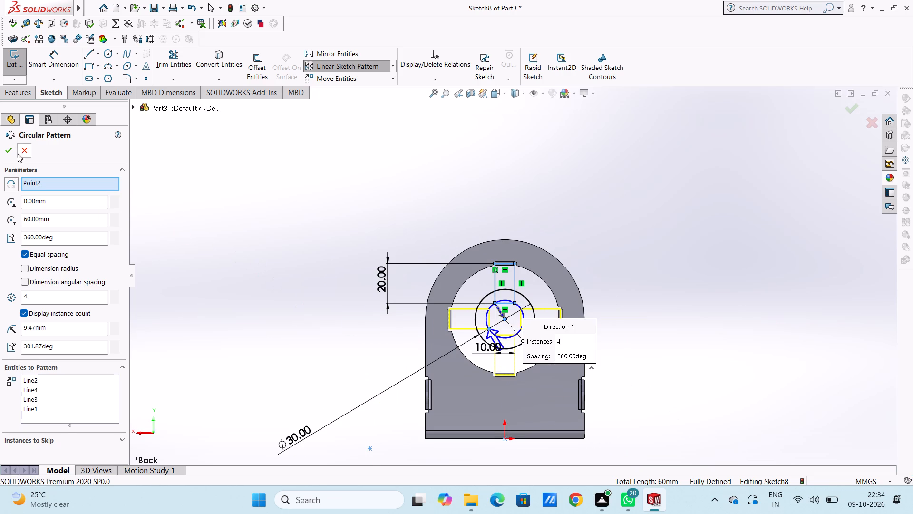
pyautogui.click(8, 148)
pyautogui.click(308, 246)
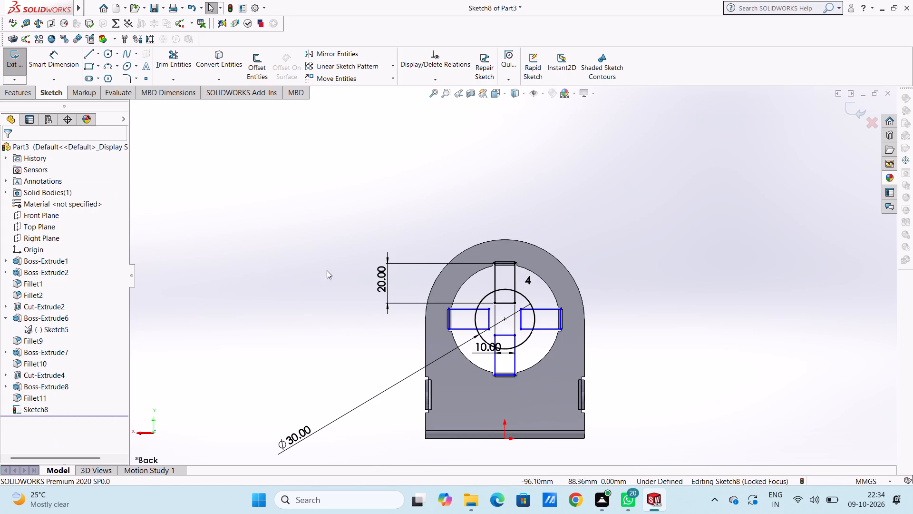
# Delete the 30 mm circle at the centre of the arm sketch.
pyautogui.scroll(-2, 583, 284)
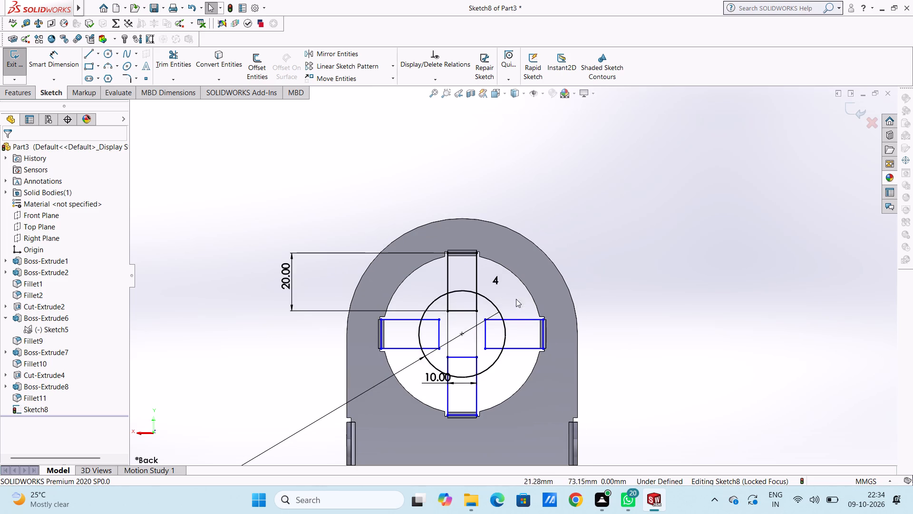
pyautogui.click(493, 304)
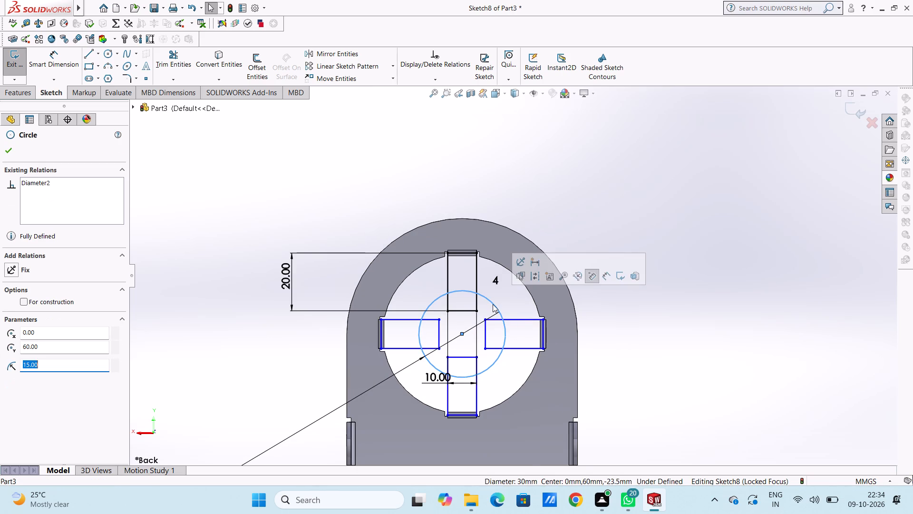
pyautogui.press('Delete')
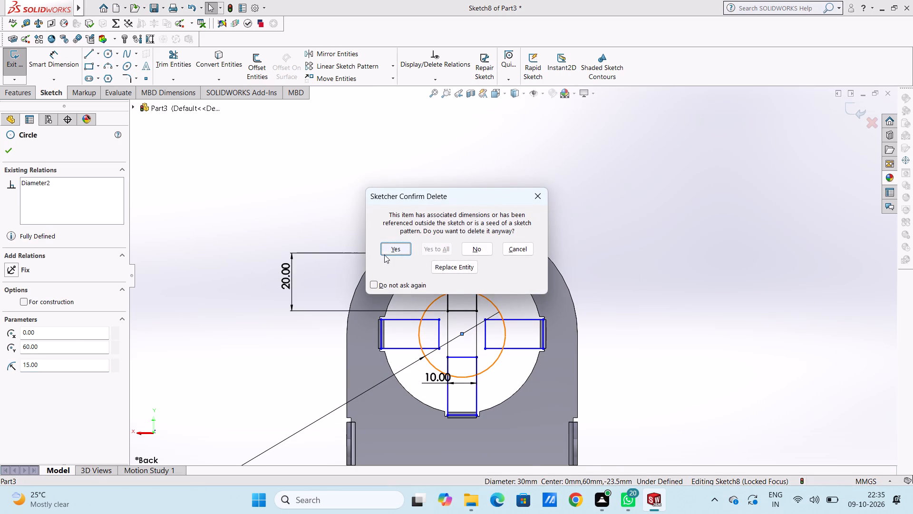
pyautogui.click(384, 254)
pyautogui.click(346, 220)
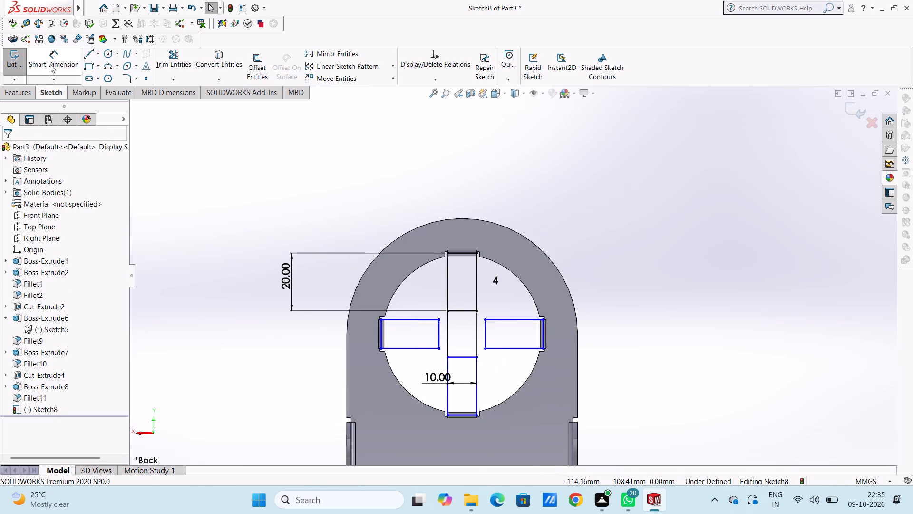
# Dimension the vertical distance from the origin to the left arm rectangle's bottom edge, placing the dimension outside the plate.
pyautogui.click(52, 61)
pyautogui.scroll(3, 469, 425)
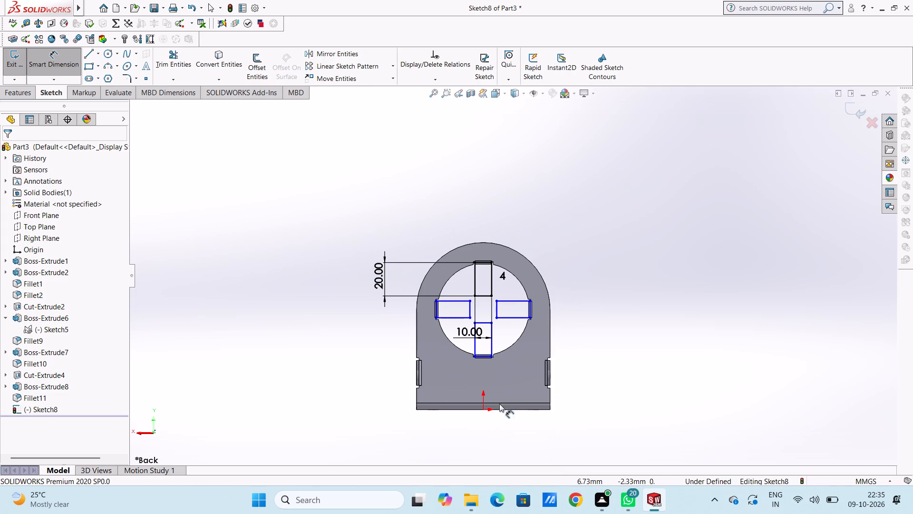
pyautogui.click(485, 411)
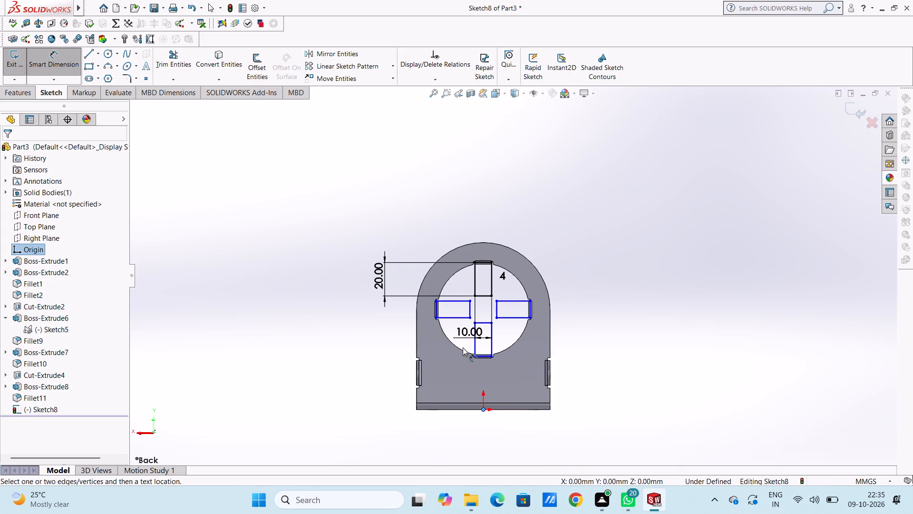
pyautogui.scroll(-5, 459, 339)
pyautogui.scroll(-3, 444, 247)
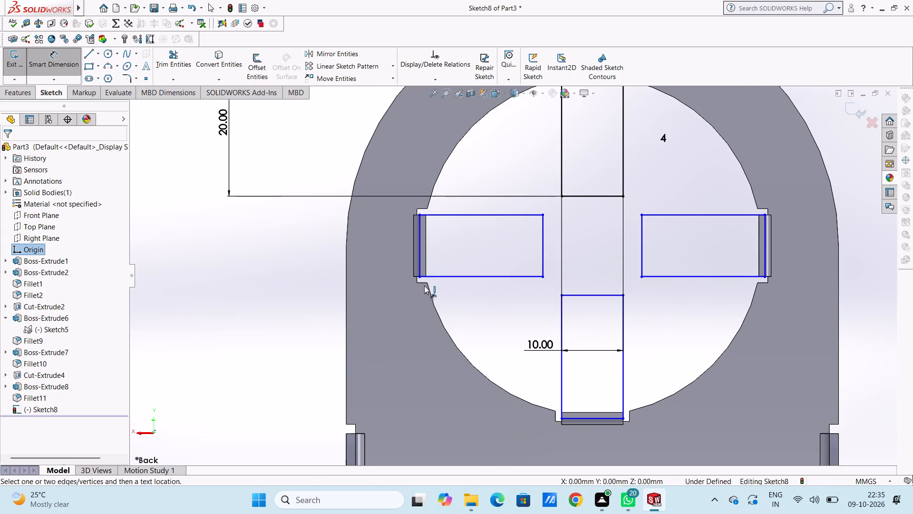
pyautogui.click(424, 286)
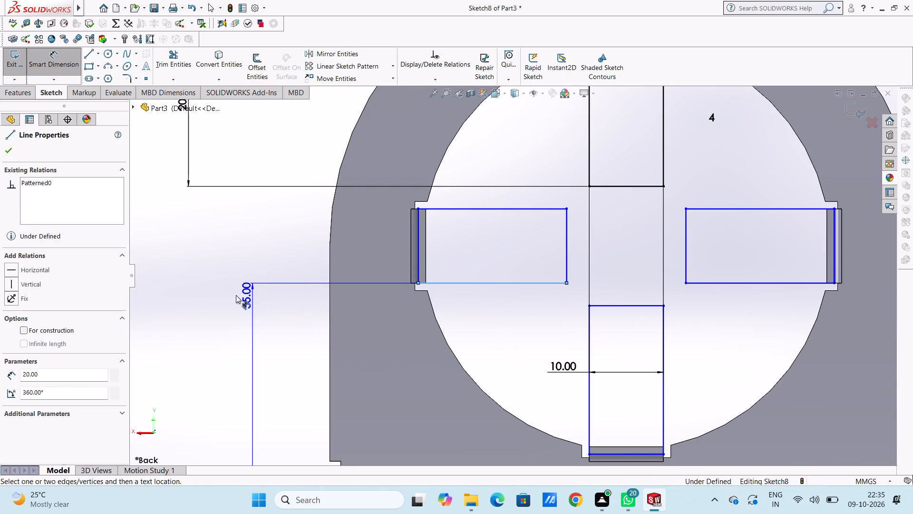
pyautogui.click(228, 295)
pyautogui.click(185, 279)
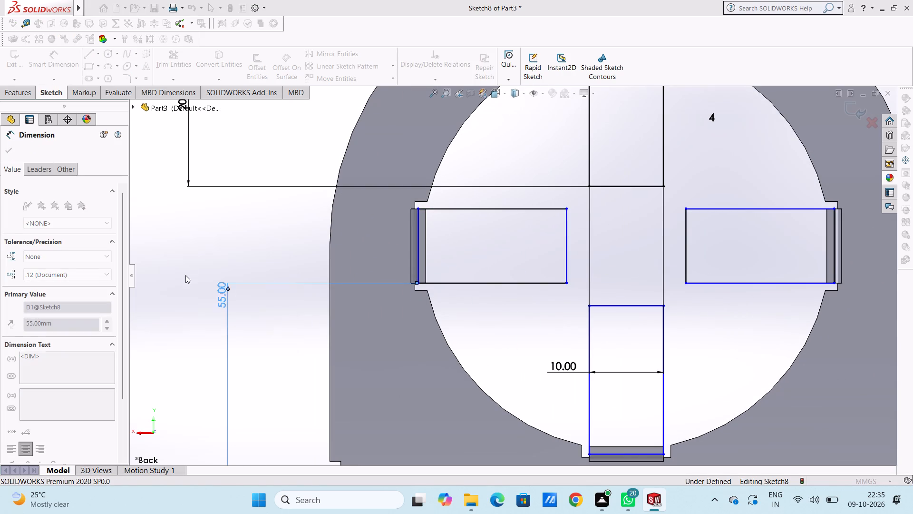
pyautogui.click(185, 269)
# Dimension the horizontal distance from the origin to the left arm rectangle's inner edge, placing the dimension below the plate.
pyautogui.scroll(4, 326, 286)
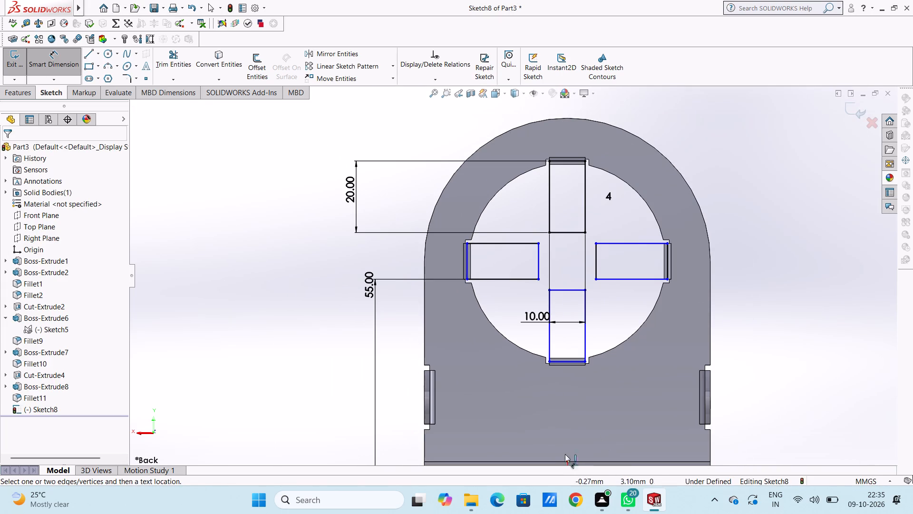
pyautogui.scroll(4, 569, 434)
pyautogui.click(540, 374)
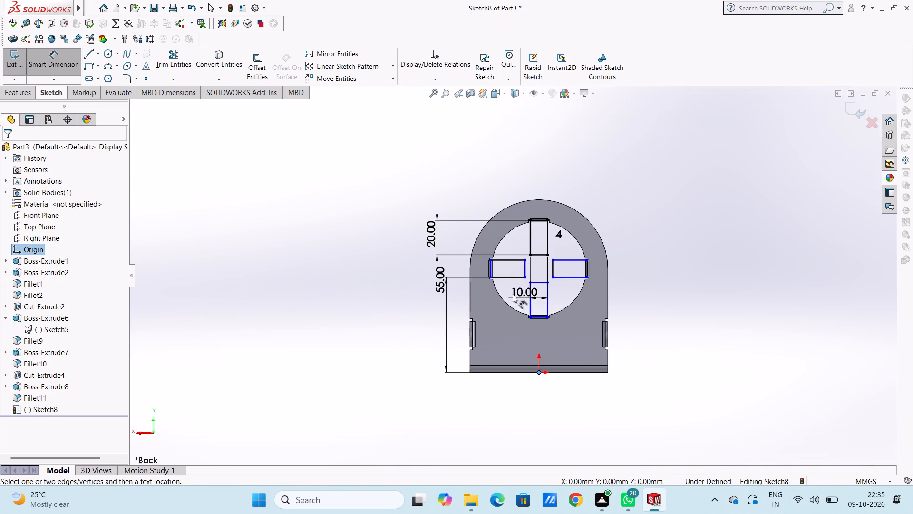
pyautogui.click(524, 267)
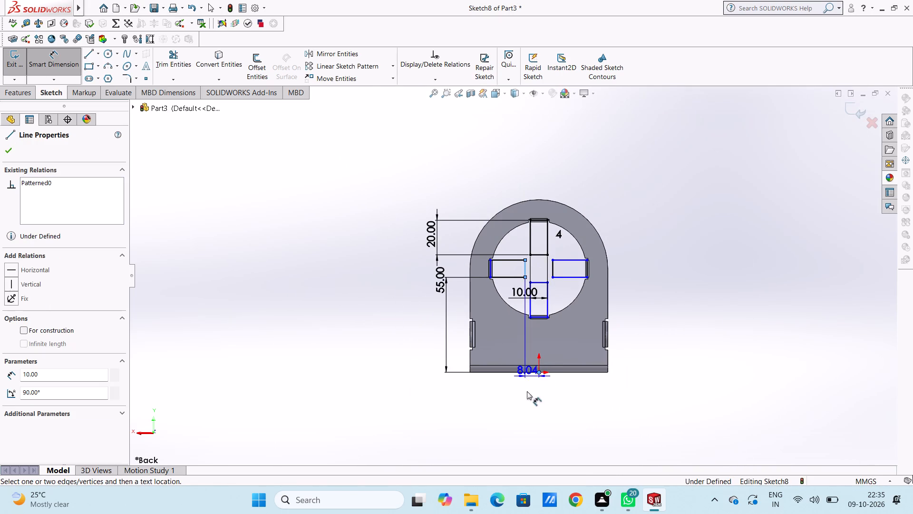
pyautogui.click(527, 430)
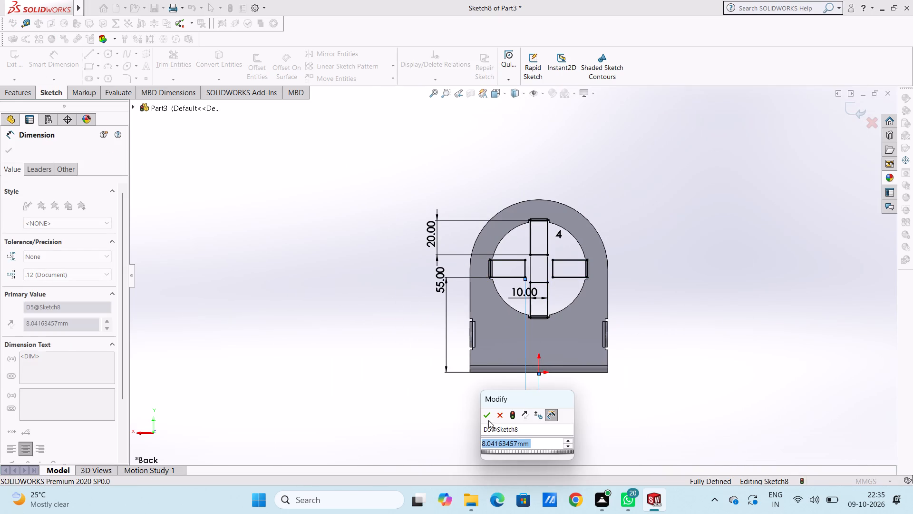
pyautogui.click(486, 418)
pyautogui.click(447, 410)
# Extrude the four arm rectangles as a blind boss 1.5 mm deep, merged with the bracket.
pyautogui.moveTo(400, 326); pyautogui.dragTo(406, 332, button='middle')
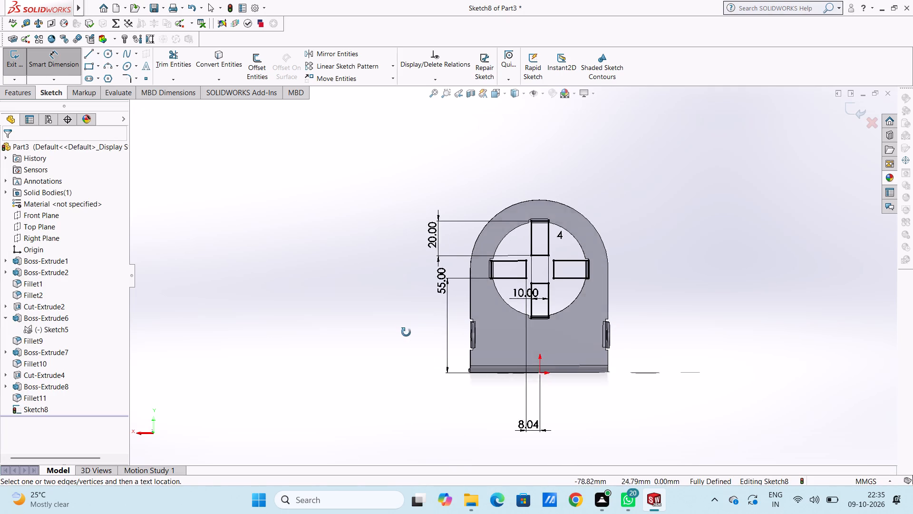
pyautogui.moveTo(406, 332); pyautogui.dragTo(495, 353, button='middle')
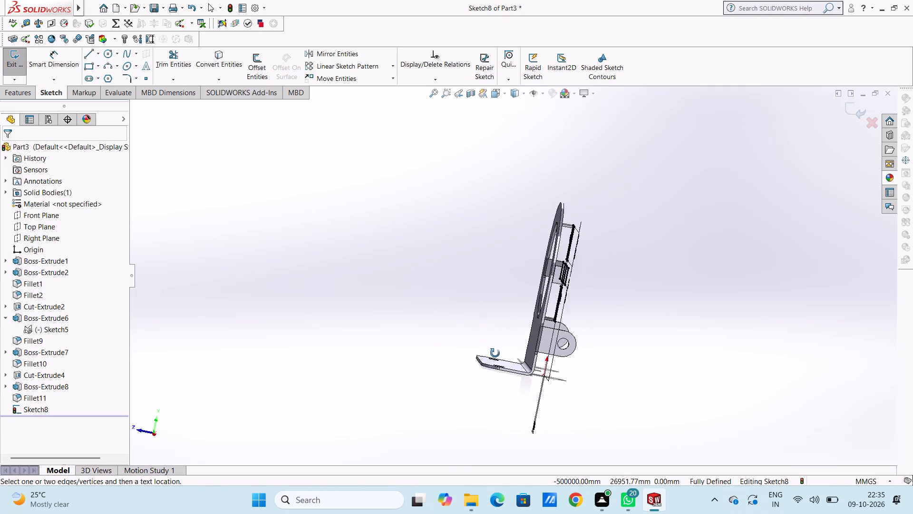
pyautogui.moveTo(495, 353); pyautogui.dragTo(461, 350, button='middle')
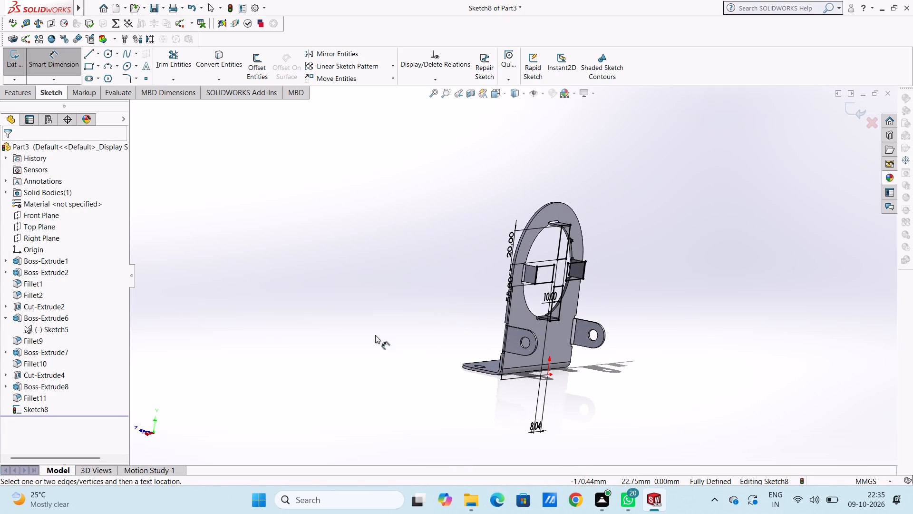
pyautogui.click(48, 66)
pyautogui.click(20, 93)
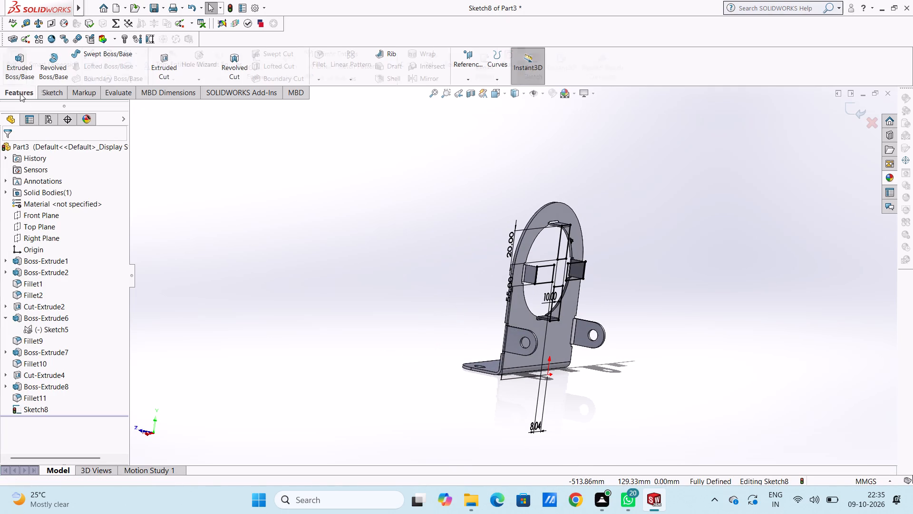
pyautogui.click(18, 69)
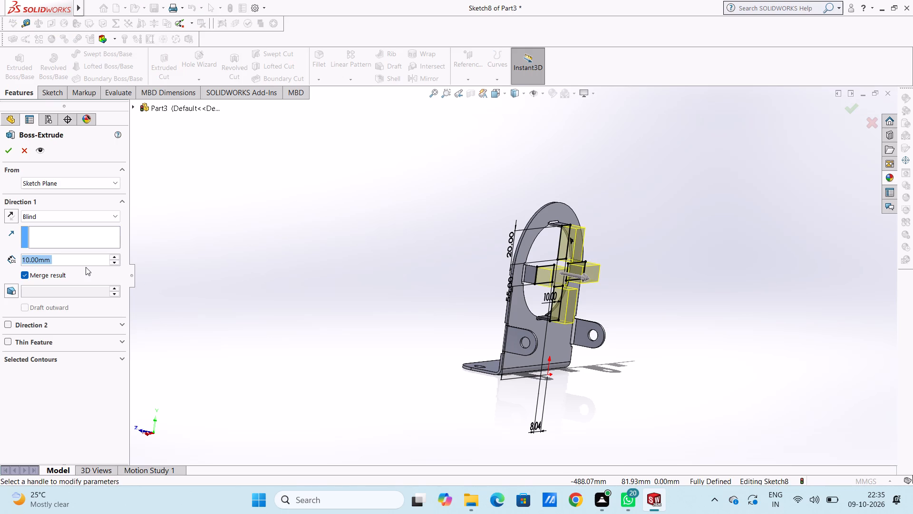
pyautogui.write('1.5')
pyautogui.press('Return')
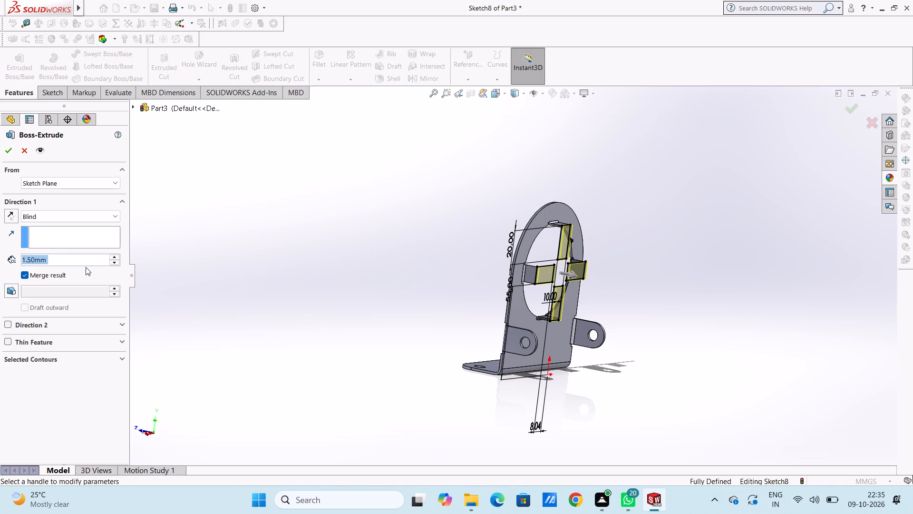
pyautogui.click(6, 148)
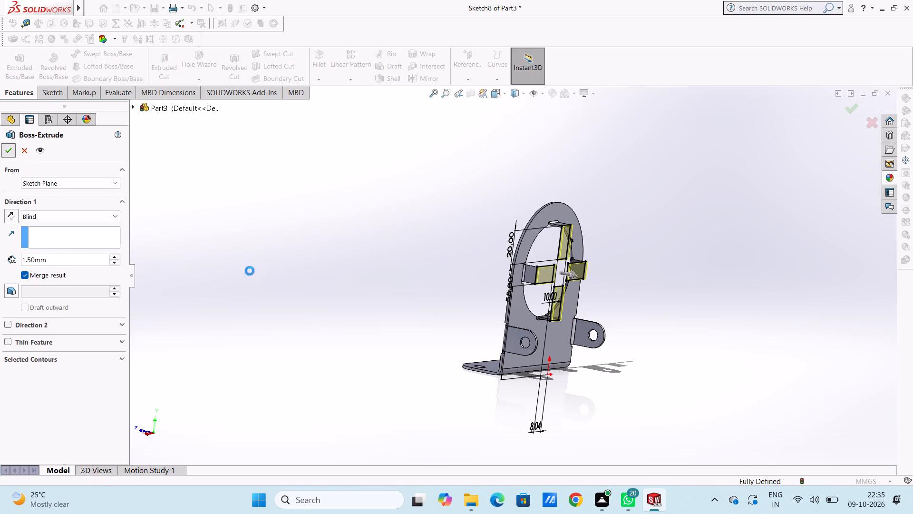
pyautogui.click(331, 285)
# Examine the four extruded arms and their joints with the opening's tabs from several angles and up close.
pyautogui.moveTo(347, 329); pyautogui.dragTo(307, 254, button='middle')
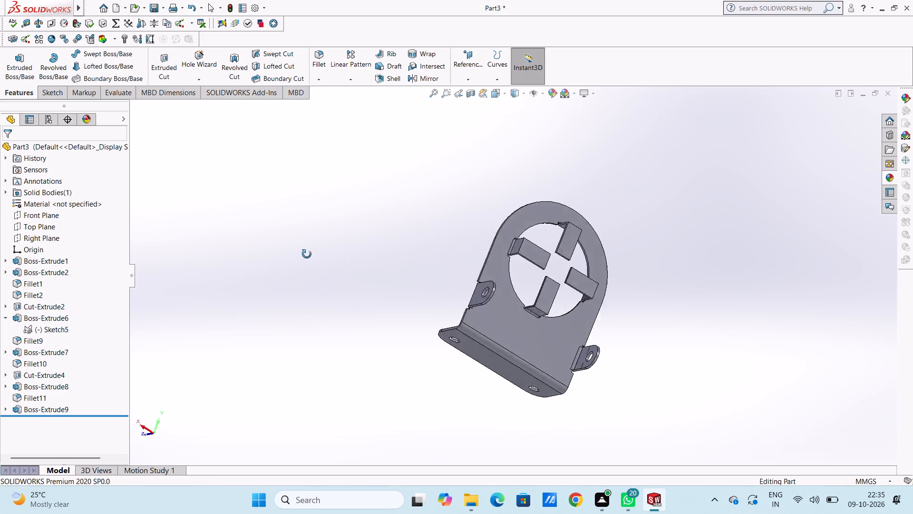
pyautogui.moveTo(307, 254); pyautogui.dragTo(346, 339, button='middle')
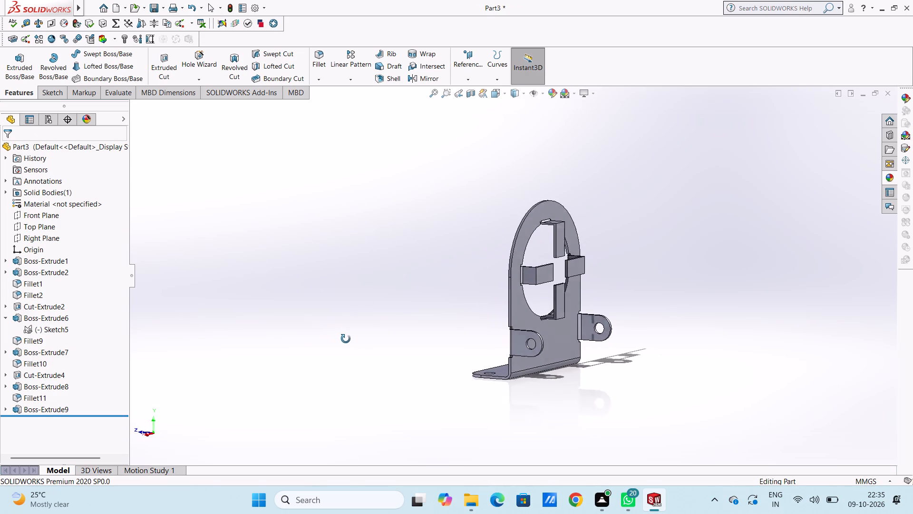
pyautogui.moveTo(346, 339); pyautogui.dragTo(355, 335, button='middle')
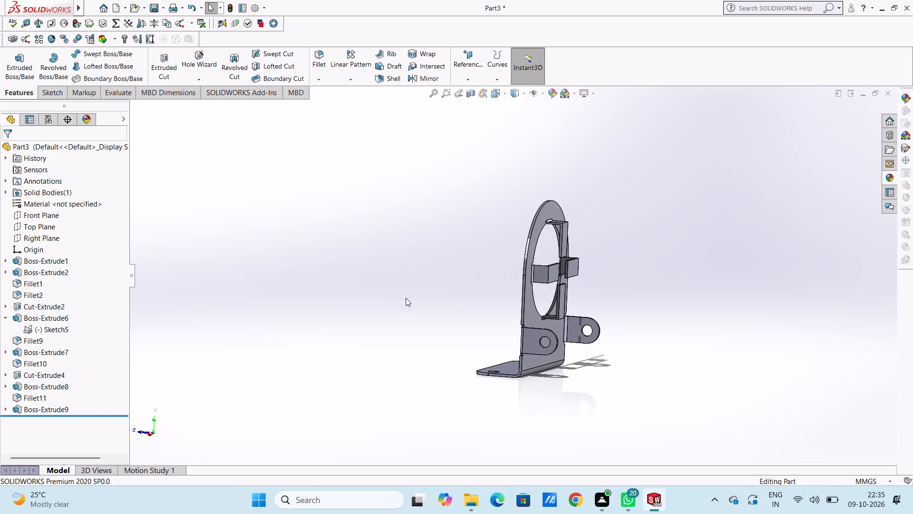
pyautogui.moveTo(439, 267); pyautogui.dragTo(399, 254, button='middle')
pyautogui.scroll(-5, 590, 263)
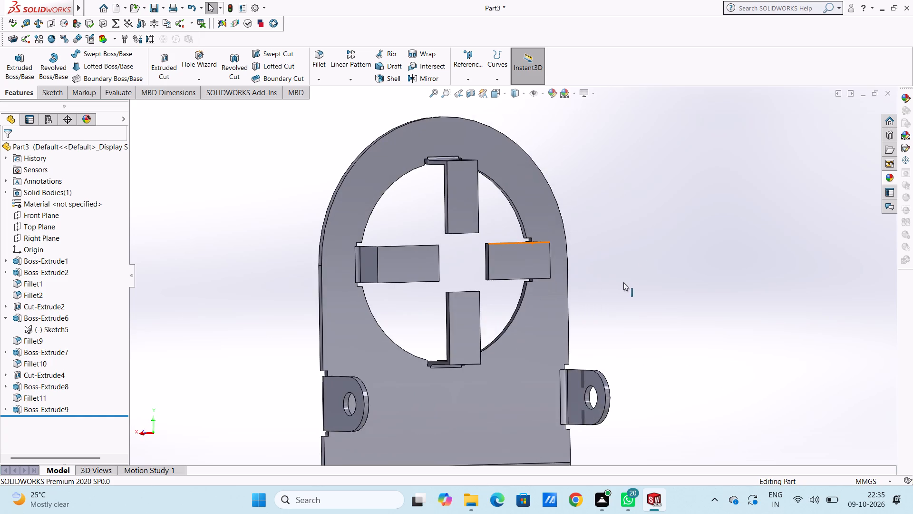
pyautogui.moveTo(605, 208); pyautogui.dragTo(626, 205, button='middle')
pyautogui.scroll(-3, 571, 241)
pyautogui.moveTo(369, 257); pyautogui.dragTo(353, 220, button='middle')
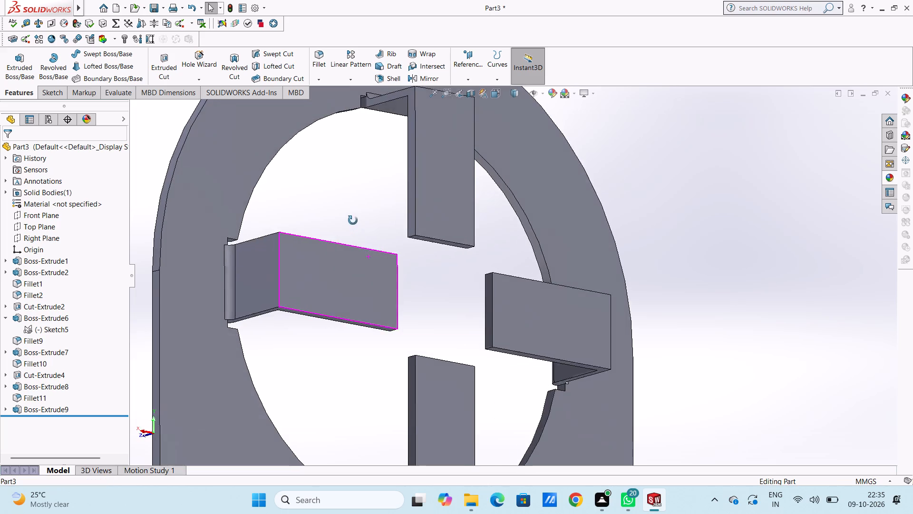
pyautogui.moveTo(353, 220); pyautogui.dragTo(347, 197, button='middle')
pyautogui.scroll(-2, 491, 250)
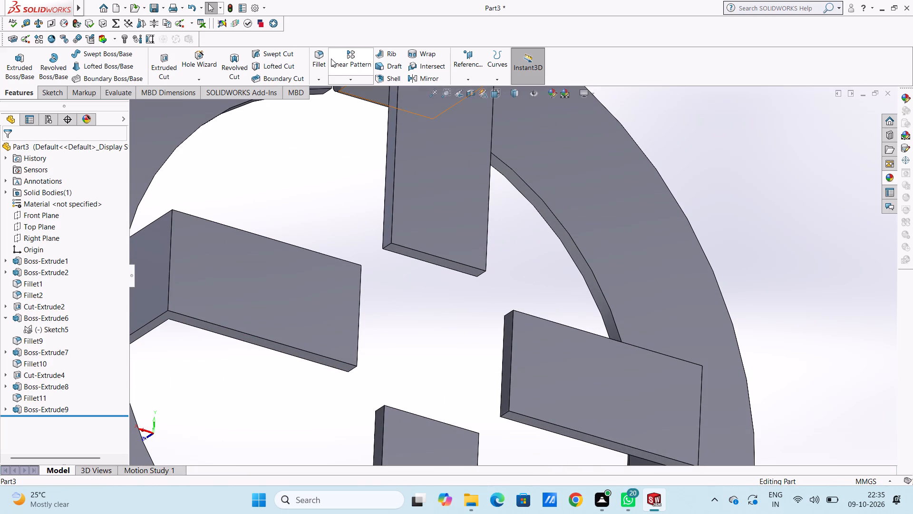
# Fillet the corner edges at the arms' free inner ends with a 5 mm radius.
pyautogui.click(320, 57)
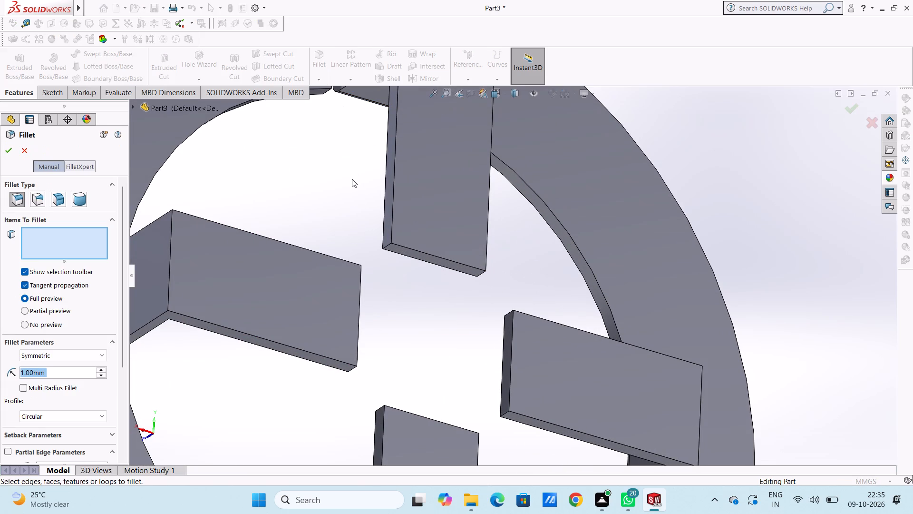
pyautogui.press('5')
pyautogui.press('Return')
pyautogui.click(389, 244)
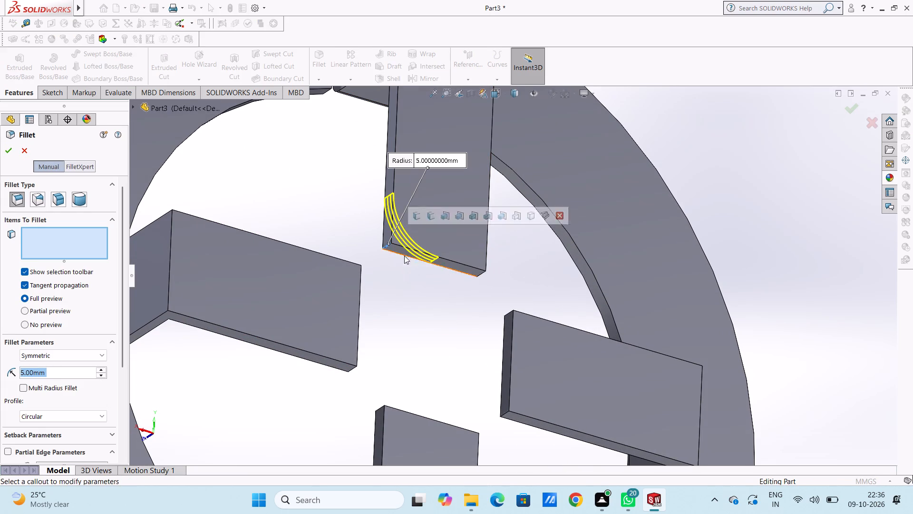
pyautogui.click(481, 275)
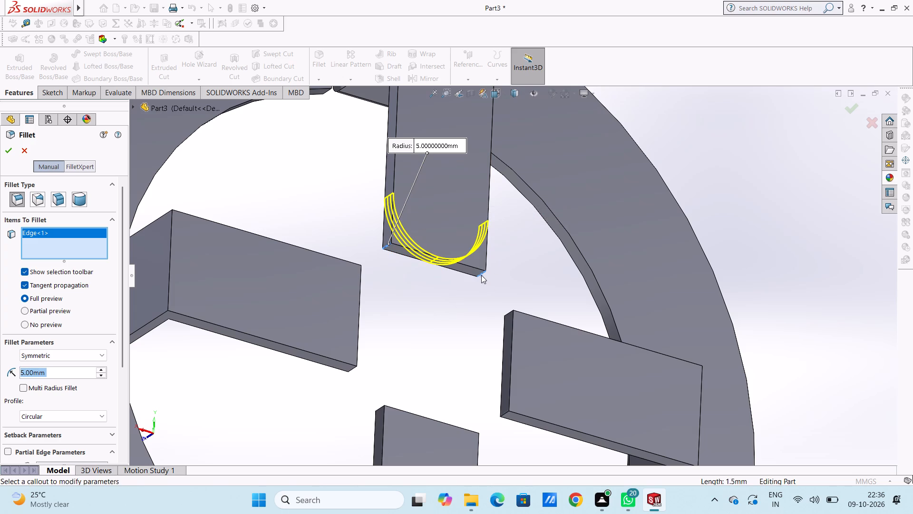
pyautogui.click(352, 369)
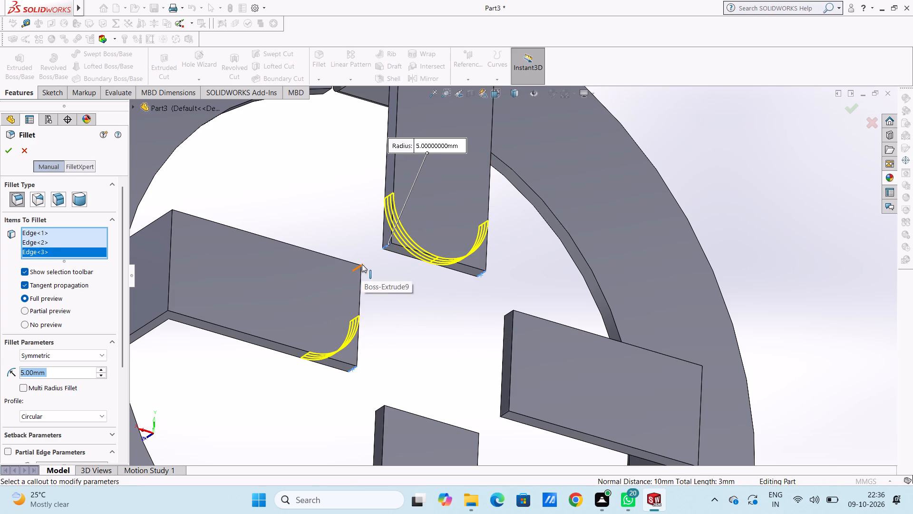
pyautogui.click(362, 264)
pyautogui.click(510, 312)
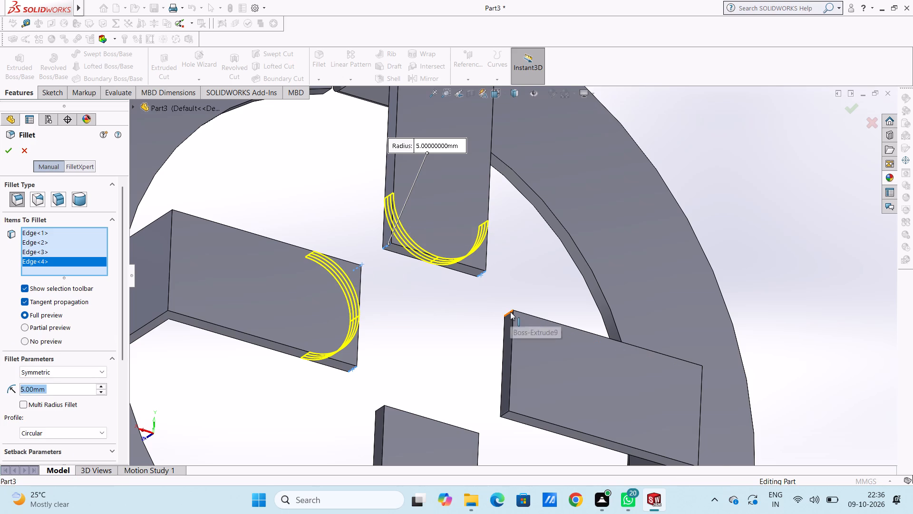
pyautogui.click(506, 413)
pyautogui.scroll(4, 504, 414)
pyautogui.moveTo(460, 312); pyautogui.dragTo(465, 463, button='middle')
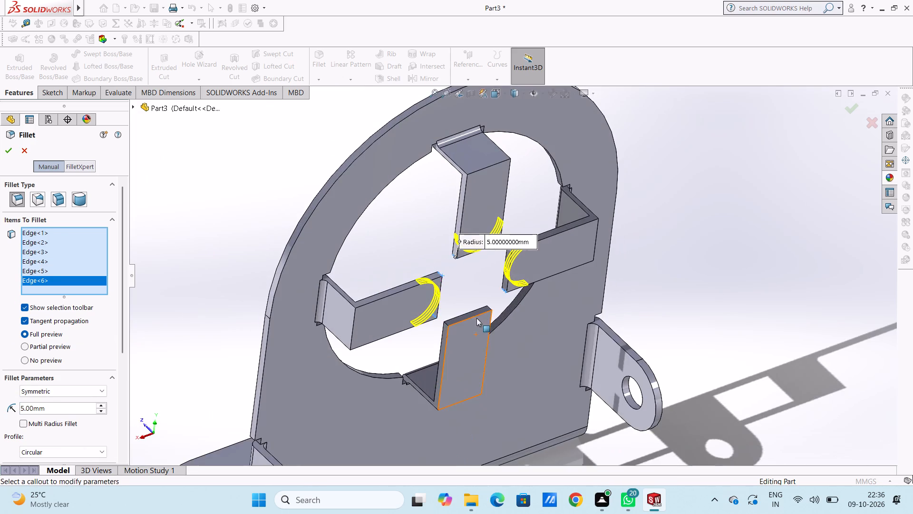
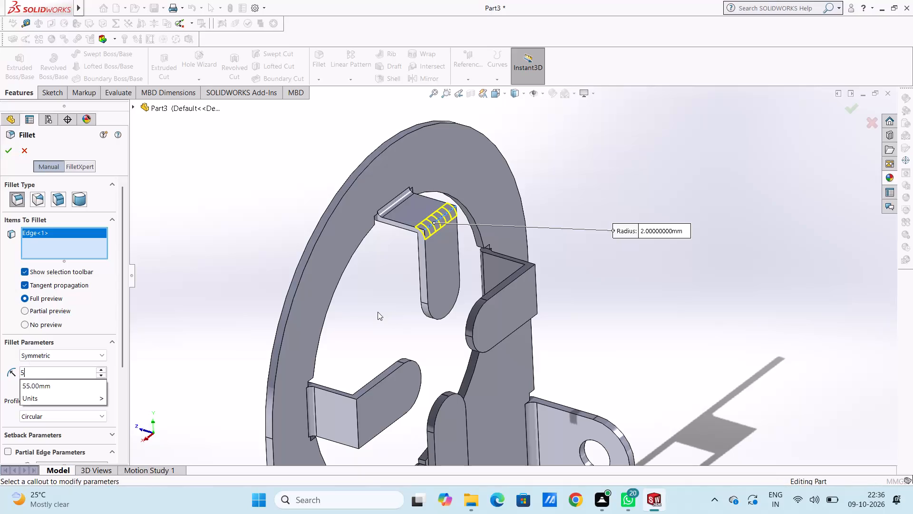
# Set the fillet radius to 3 mm and include the inner bend edge of the top arm alongside its outer one.
pyautogui.press('Return')
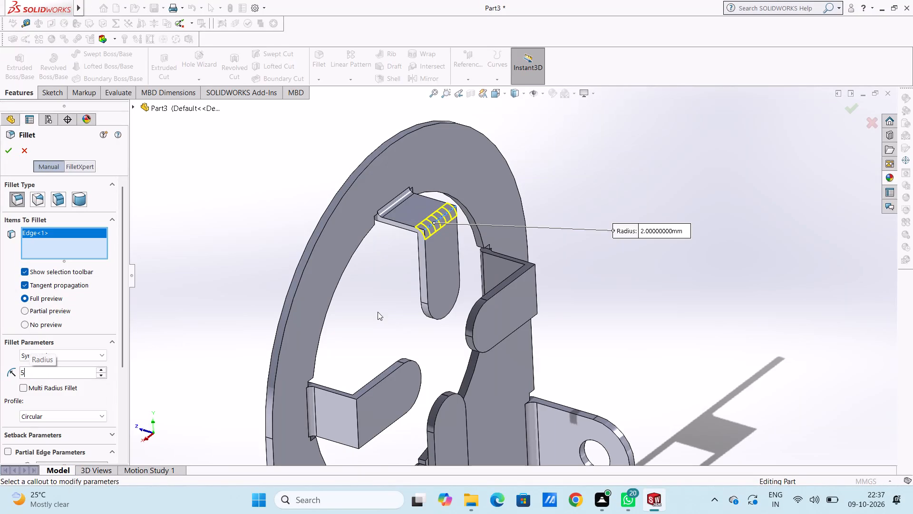
pyautogui.press('2')
pyautogui.press('Return')
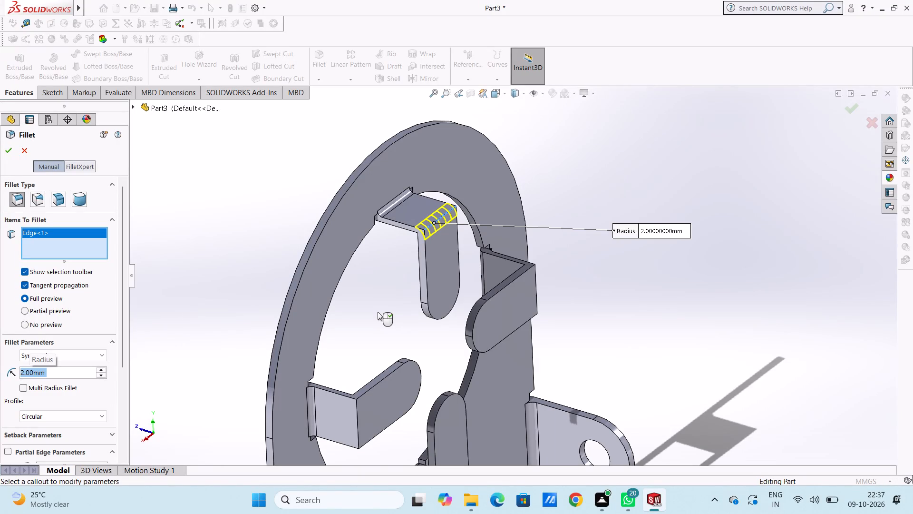
pyautogui.press('3')
pyautogui.press('Return')
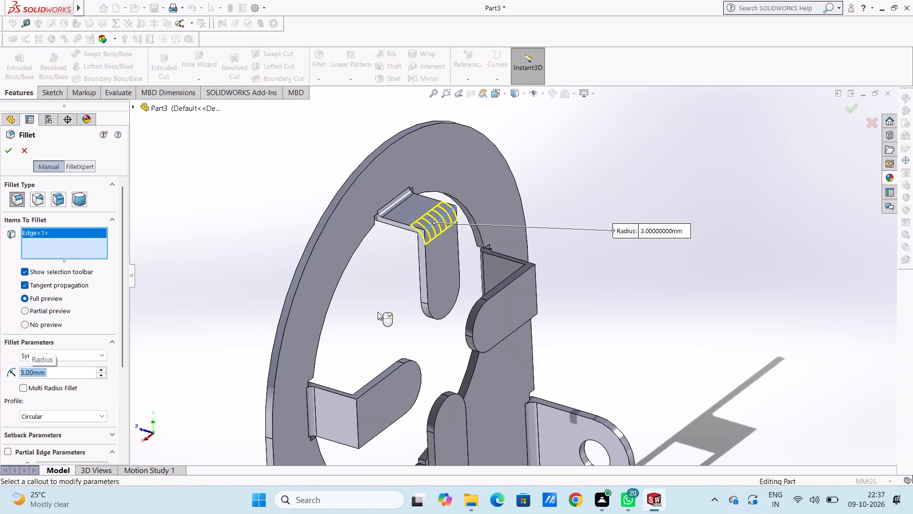
pyautogui.moveTo(384, 314); pyautogui.dragTo(435, 251, button='middle')
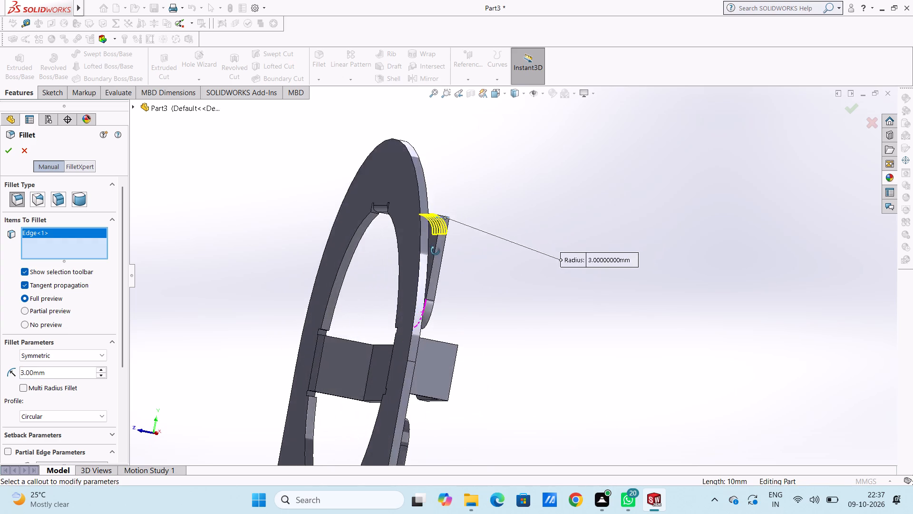
pyautogui.moveTo(435, 251); pyautogui.dragTo(467, 232, button='middle')
pyautogui.scroll(-5, 426, 224)
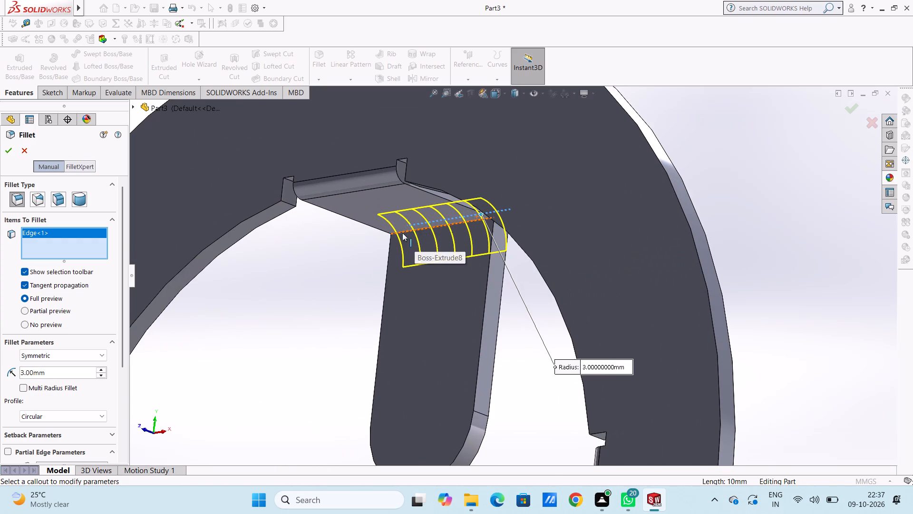
pyautogui.click(404, 232)
# Add the left arm's inner and outer bend edges to the 3 mm fillet.
pyautogui.scroll(5, 351, 276)
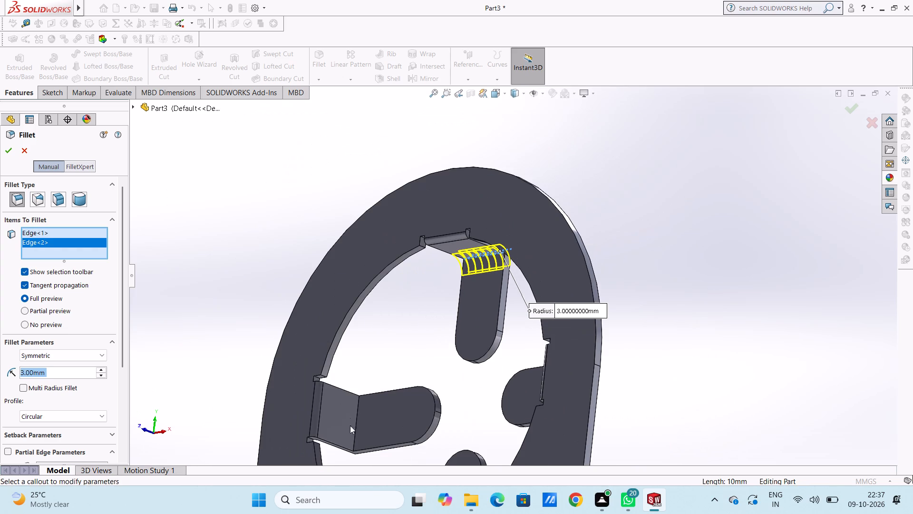
pyautogui.scroll(-5, 364, 428)
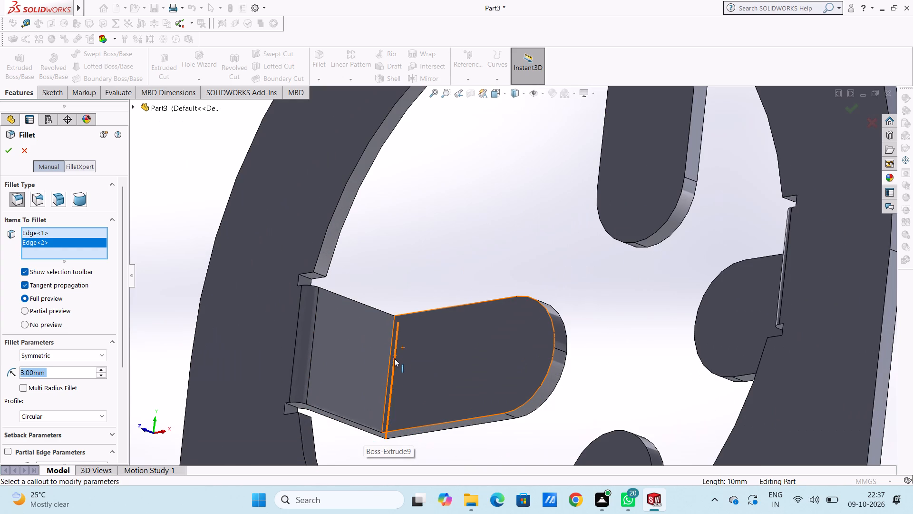
pyautogui.click(391, 363)
pyautogui.scroll(4, 396, 404)
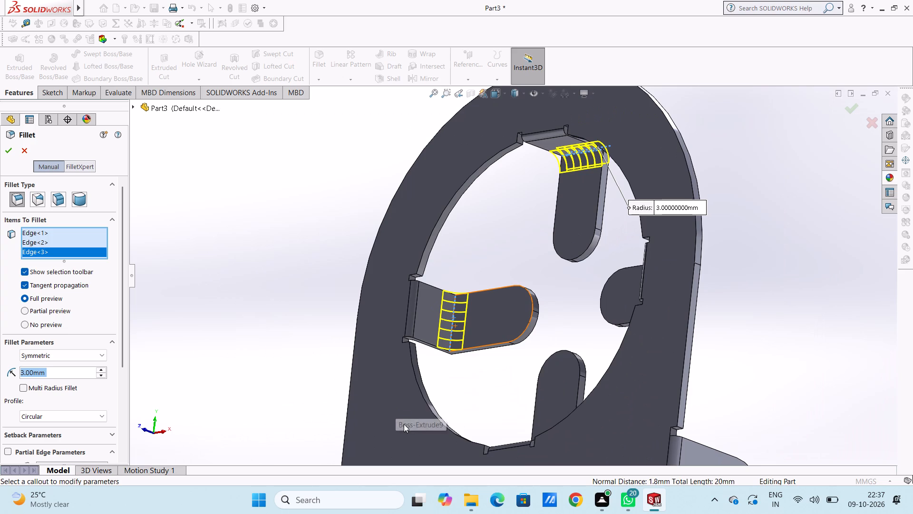
pyautogui.moveTo(477, 380); pyautogui.dragTo(381, 276, button='middle')
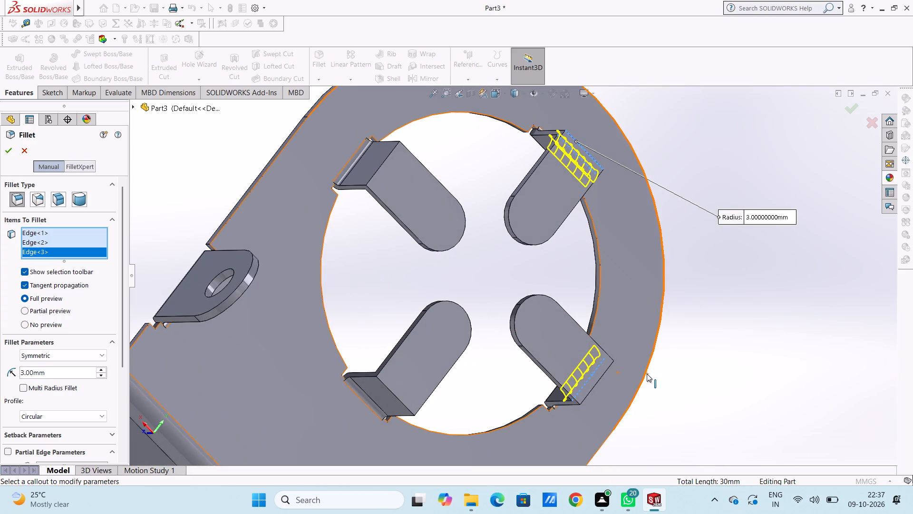
pyautogui.scroll(-2, 593, 387)
pyautogui.click(590, 371)
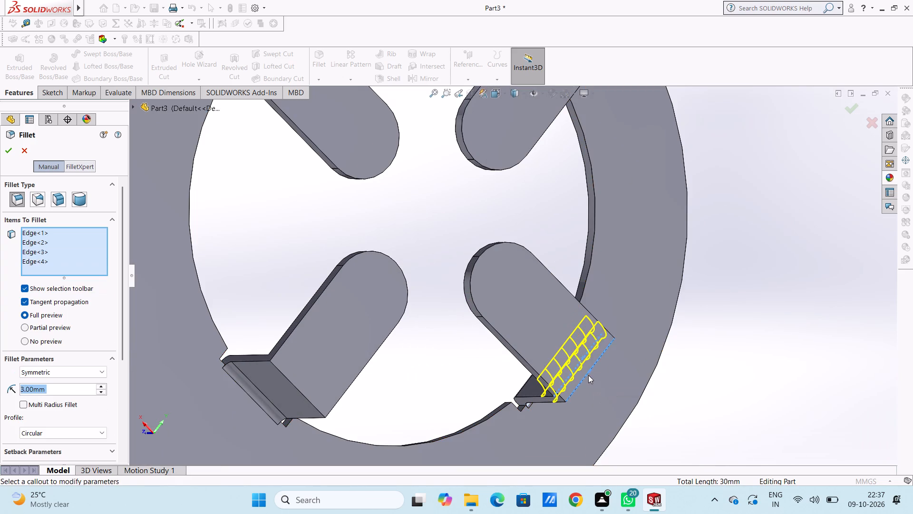
# Add the bottom arm's outer and inner bend edges to the 3 mm fillet.
pyautogui.scroll(5, 586, 376)
pyautogui.click(433, 328)
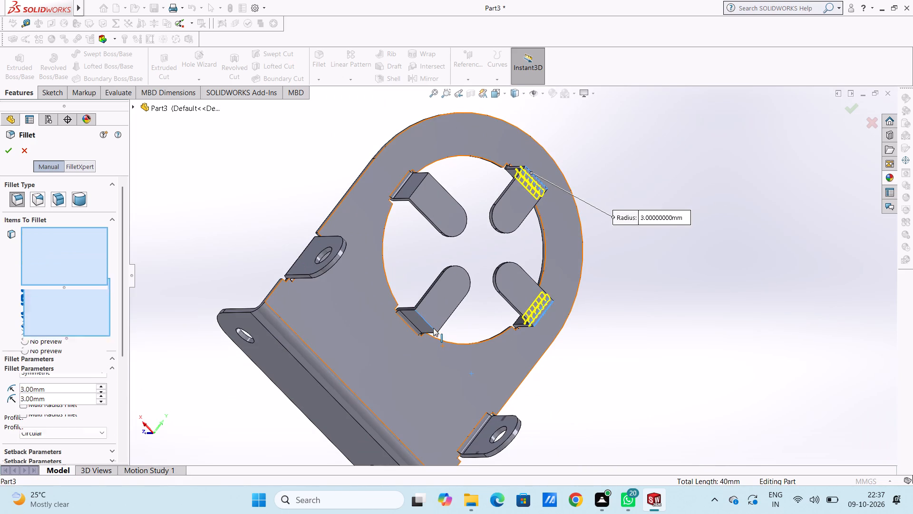
pyautogui.moveTo(420, 275); pyautogui.dragTo(496, 493, button='middle')
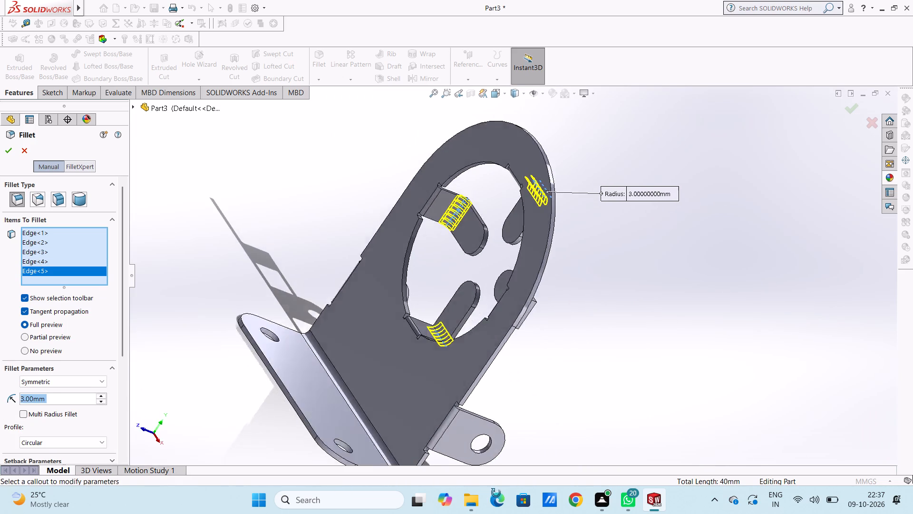
pyautogui.moveTo(496, 493); pyautogui.dragTo(511, 513, button='middle')
pyautogui.scroll(-5, 447, 317)
pyautogui.scroll(-4, 416, 275)
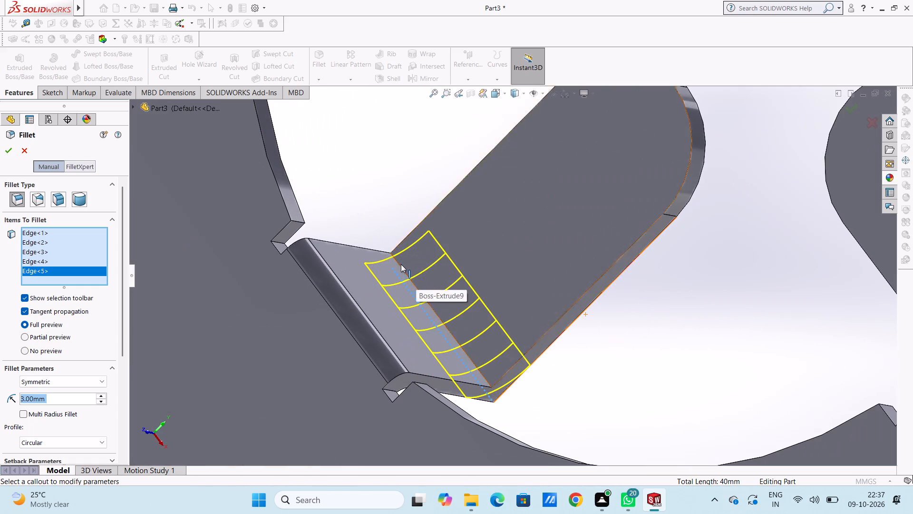
pyautogui.click(401, 265)
# Add the inner bend edge of the remaining right arm to the 3 mm fillet.
pyautogui.scroll(5, 584, 281)
pyautogui.moveTo(618, 257); pyautogui.dragTo(635, 288, button='middle')
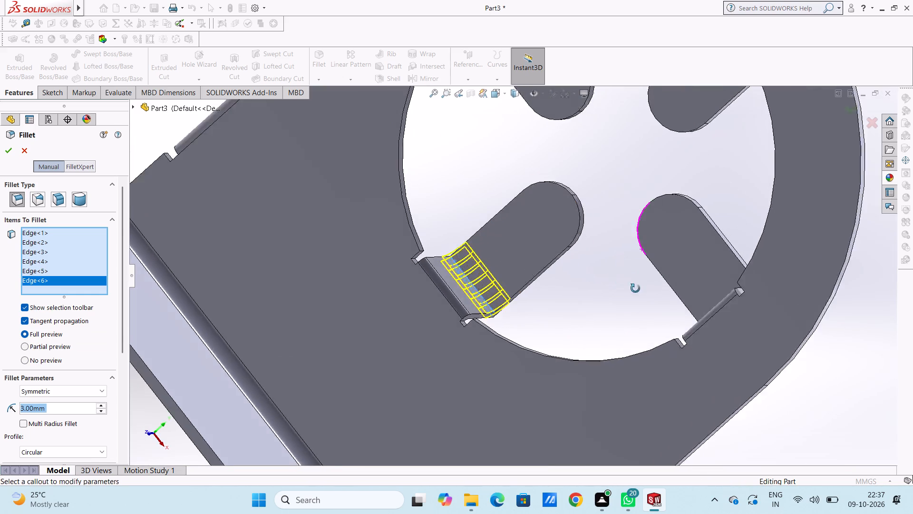
pyautogui.moveTo(635, 288); pyautogui.dragTo(663, 336, button='middle')
pyautogui.scroll(-3, 734, 305)
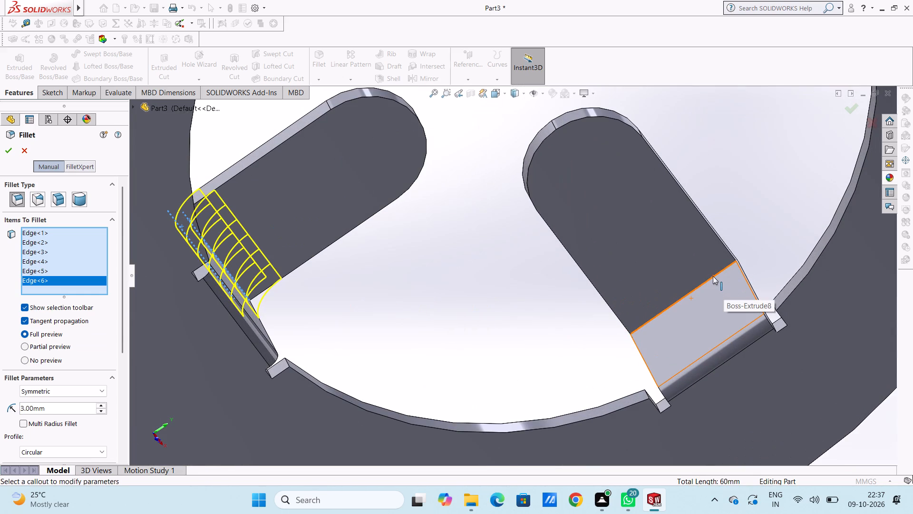
pyautogui.click(713, 276)
pyautogui.scroll(5, 709, 279)
pyautogui.moveTo(579, 265); pyautogui.dragTo(460, 231, button='middle')
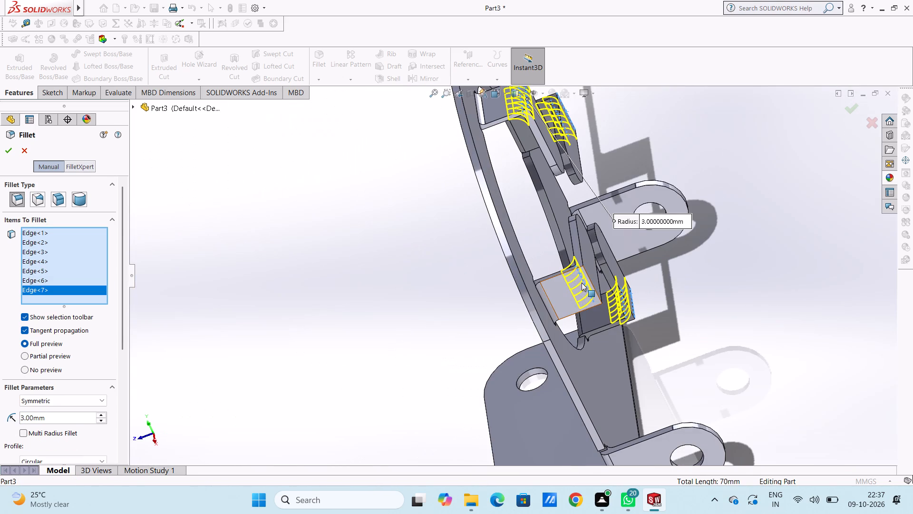
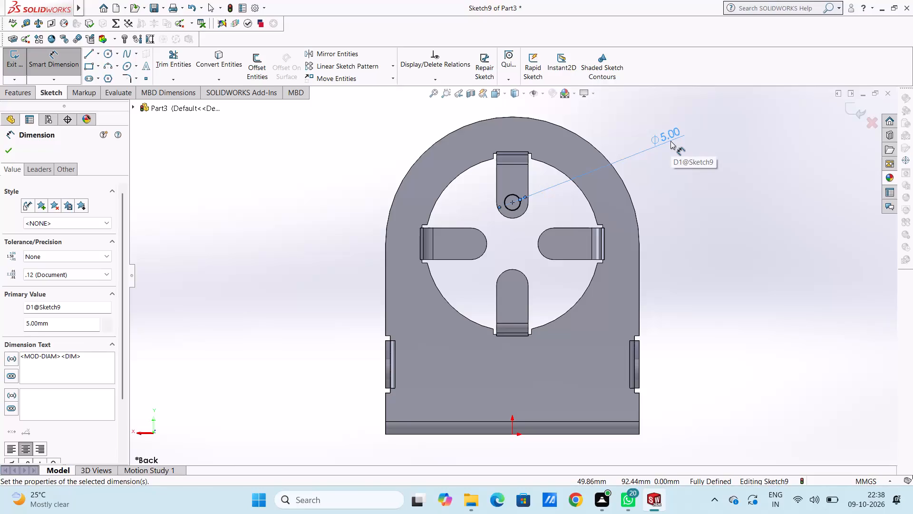
# Set the diameter of the circle on the top arm's rounded end to 5.5 mm.
pyautogui.click(332, 198)
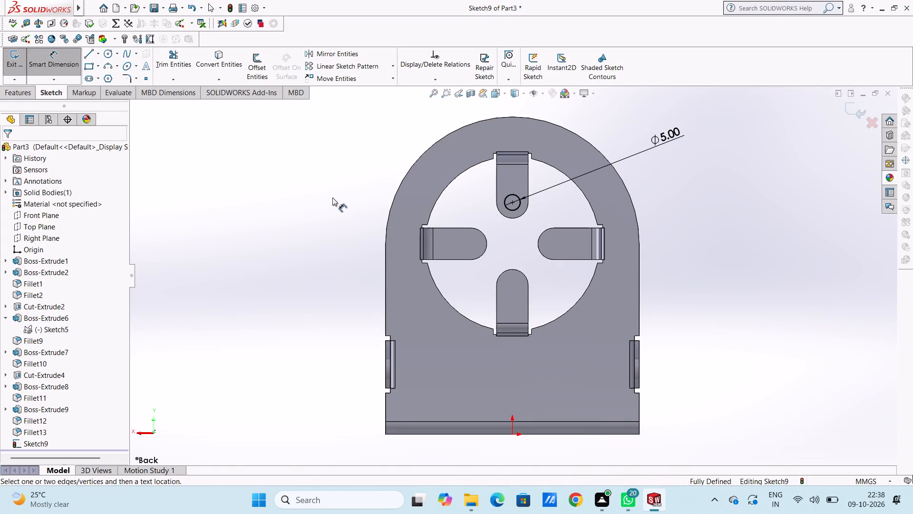
pyautogui.doubleClick(661, 138)
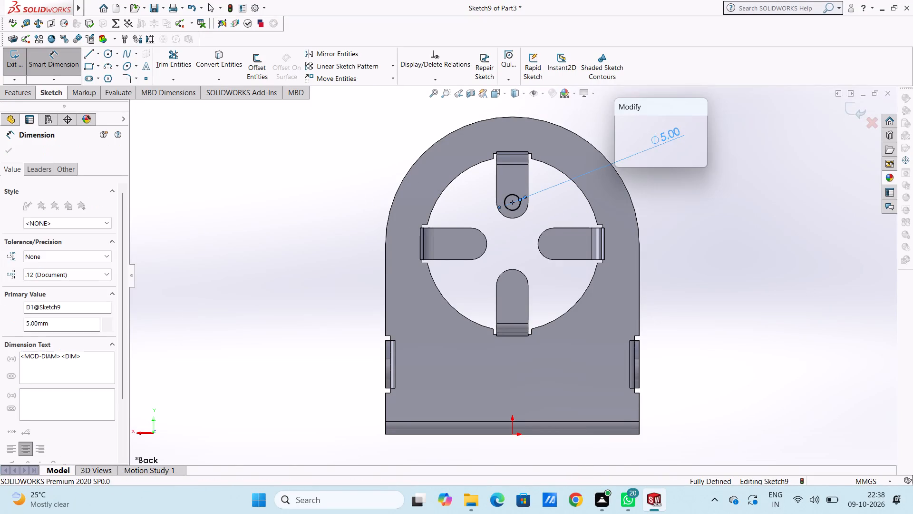
pyautogui.write('5.5')
pyautogui.press('Return')
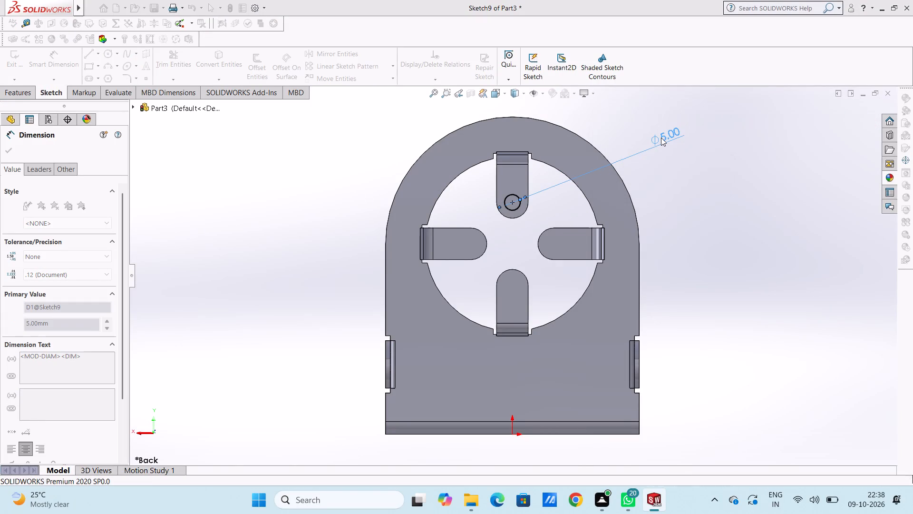
pyautogui.click(685, 187)
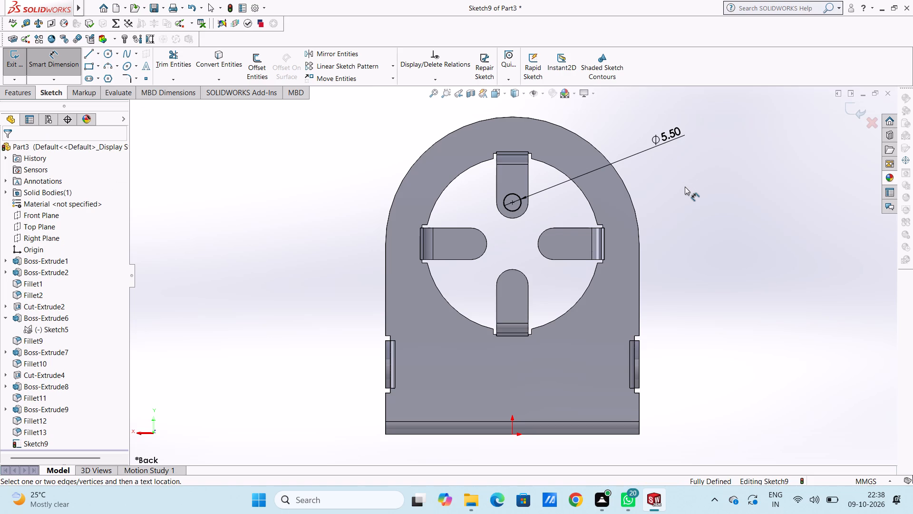
pyautogui.press('Escape')
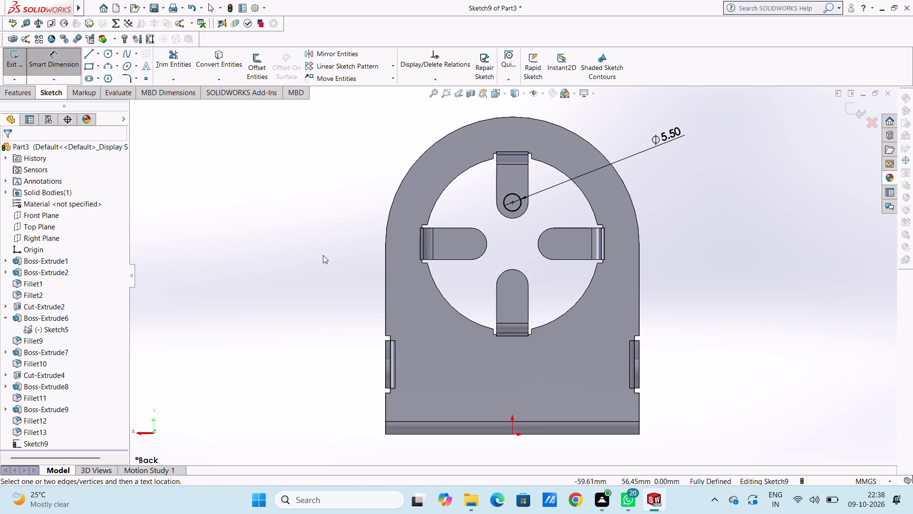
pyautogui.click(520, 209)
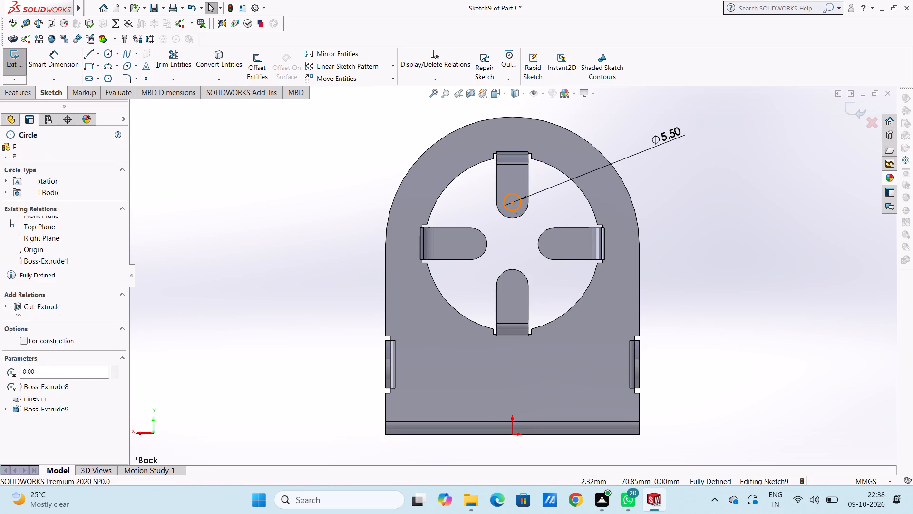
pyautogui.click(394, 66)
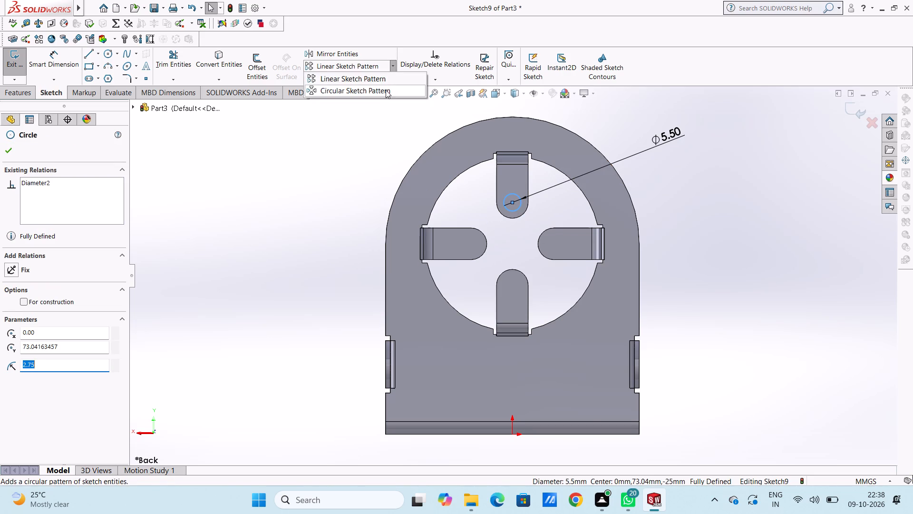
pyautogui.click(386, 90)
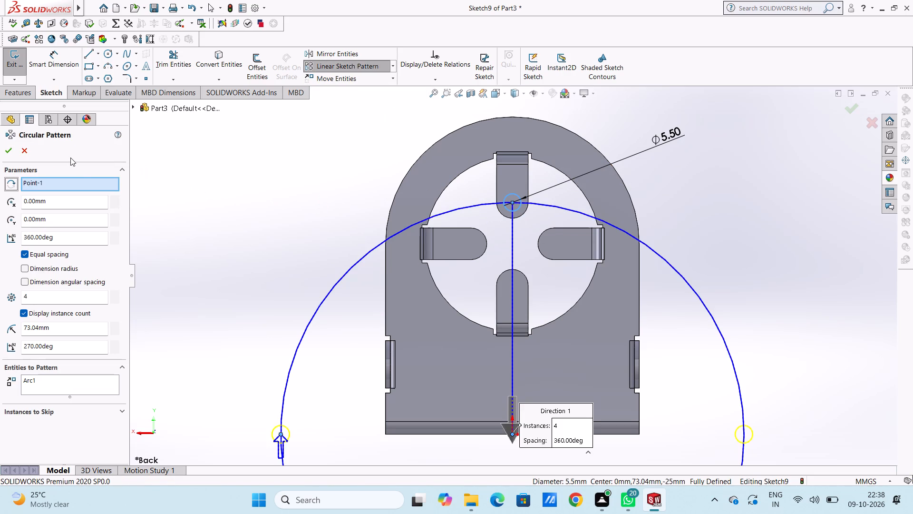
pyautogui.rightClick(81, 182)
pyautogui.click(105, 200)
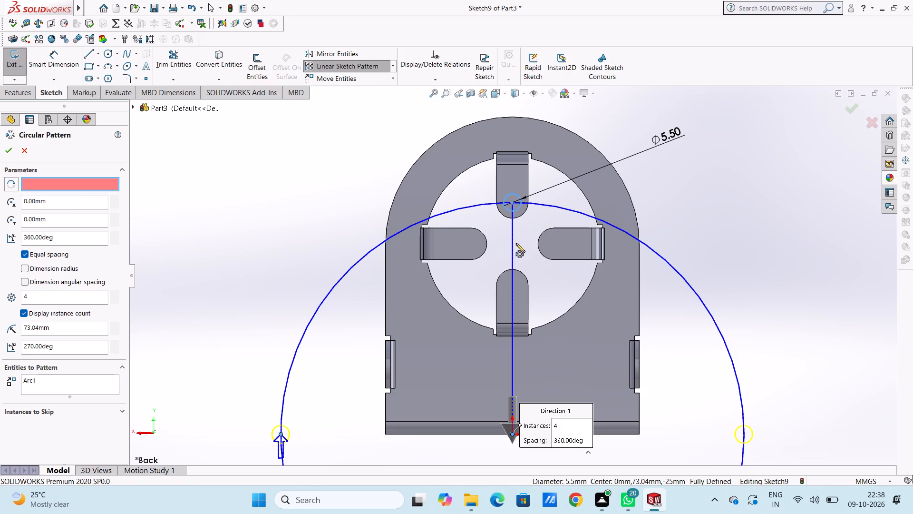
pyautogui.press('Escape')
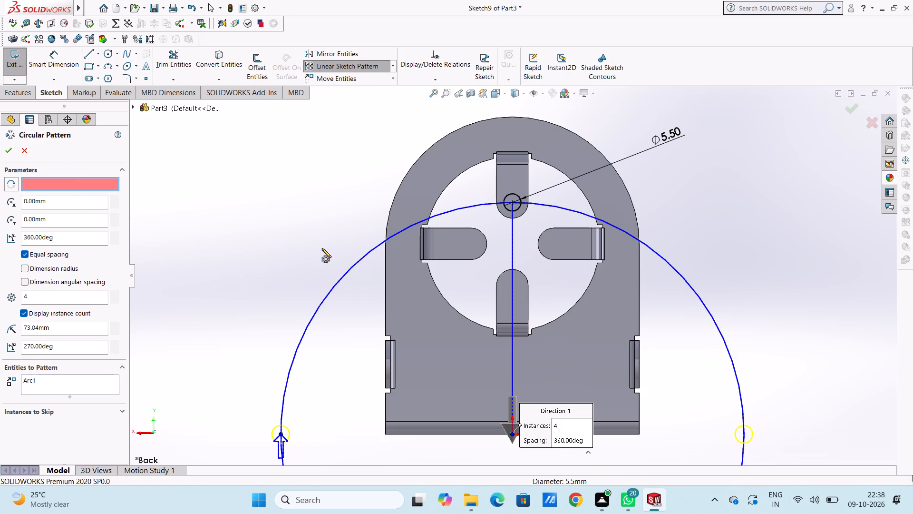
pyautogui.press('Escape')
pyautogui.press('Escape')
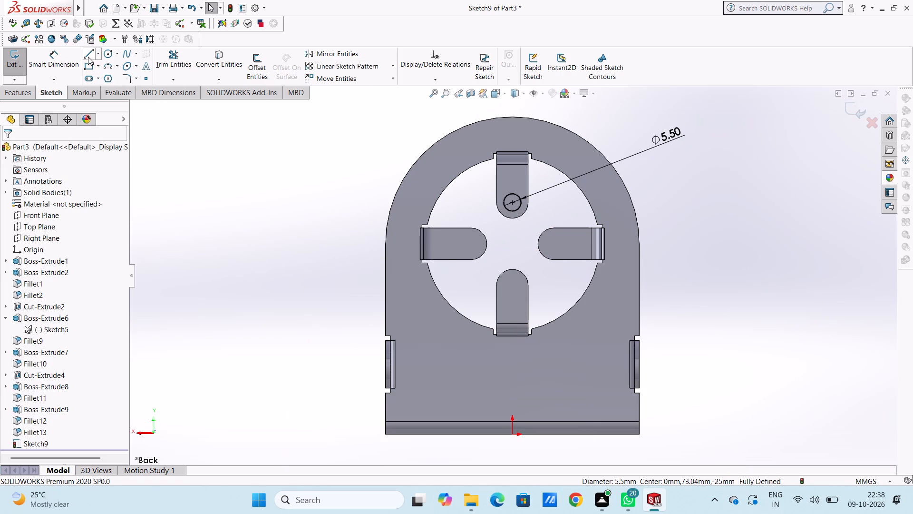
# Sketch a vertical helper line about 8 mm long from the bottom arm's rounded end up to the large opening's centre.
pyautogui.click(88, 57)
pyautogui.click(512, 269)
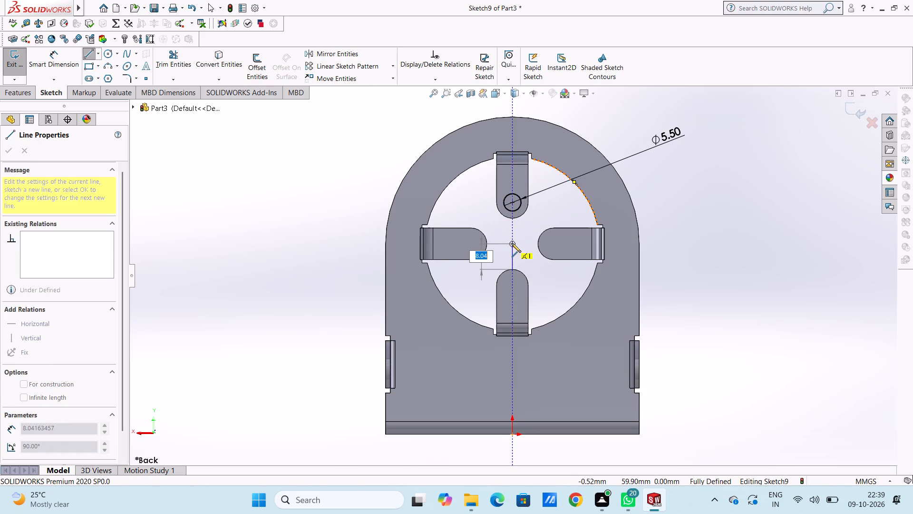
pyautogui.click(511, 244)
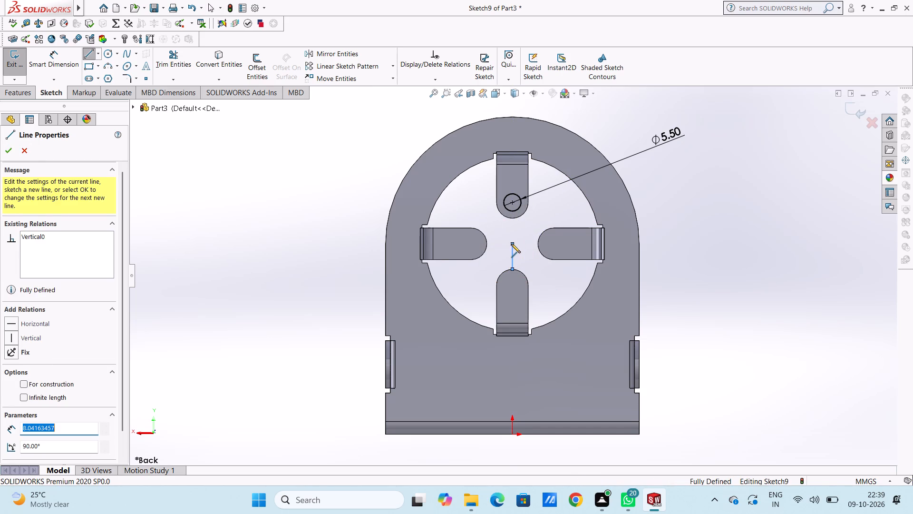
pyautogui.press('Escape')
pyautogui.press('Escape')
pyautogui.press('Escape')
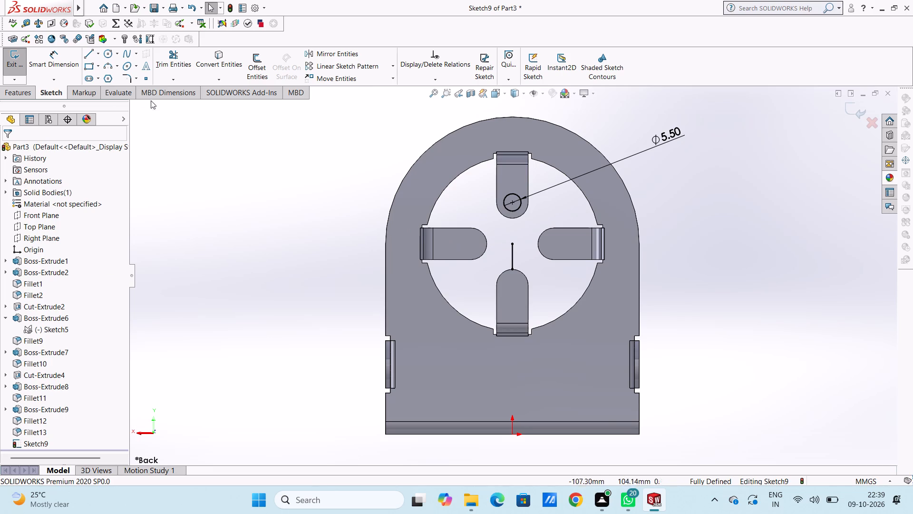
# Circular-pattern the 5.5 mm circle about the helper line's upper endpoint, with 4 equally spaced instances over 360 degrees.
pyautogui.click(510, 193)
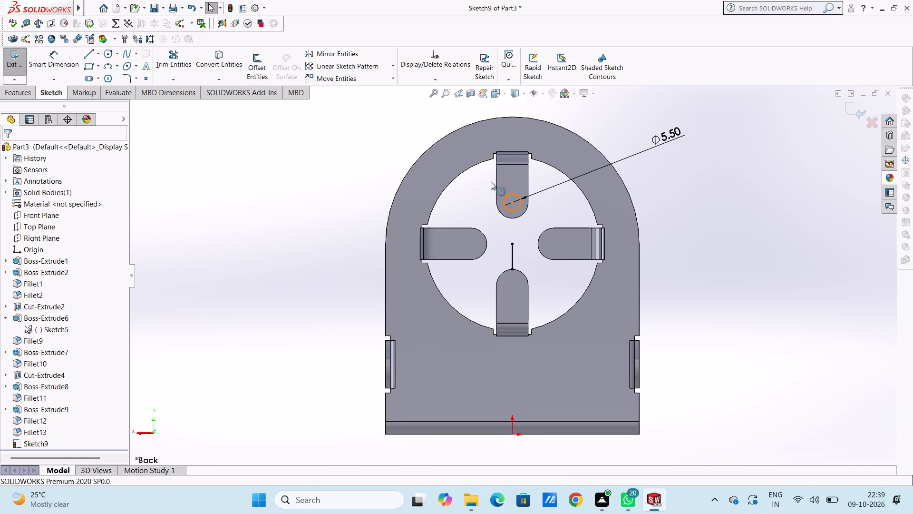
pyautogui.click(393, 67)
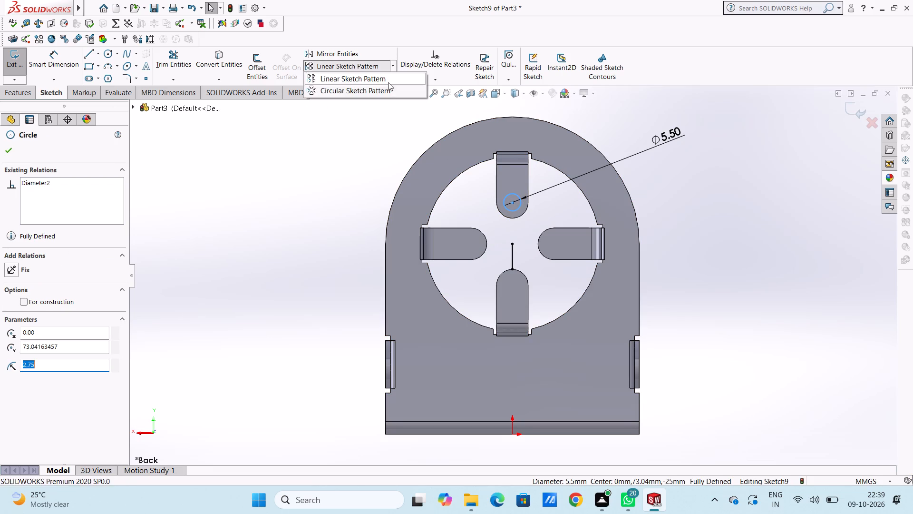
pyautogui.click(386, 92)
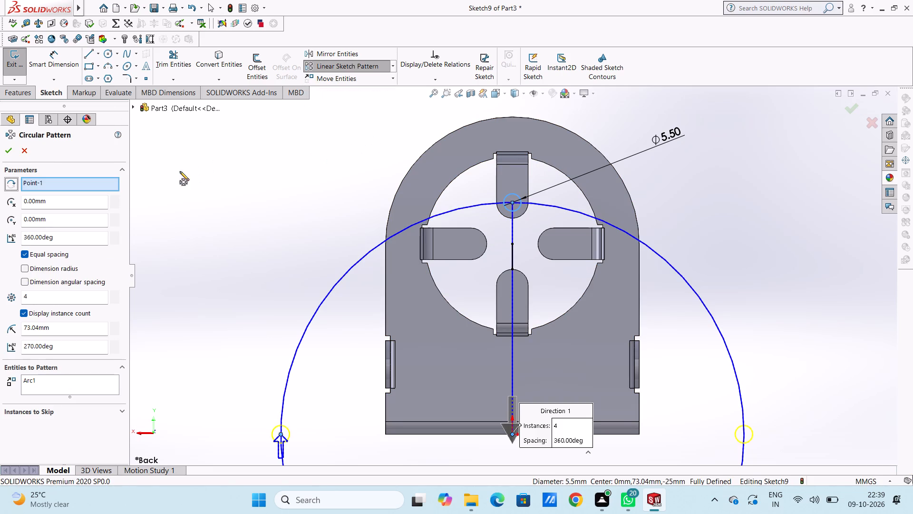
pyautogui.rightClick(113, 186)
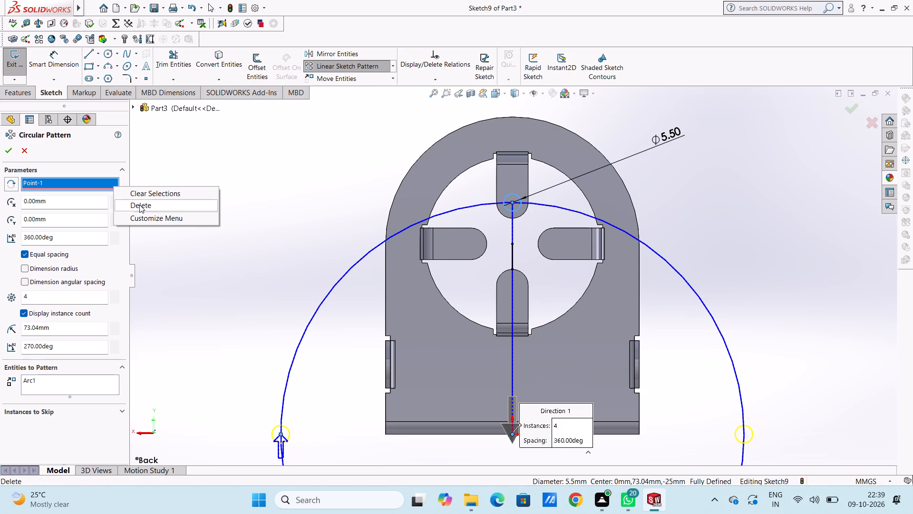
pyautogui.click(139, 205)
pyautogui.click(513, 243)
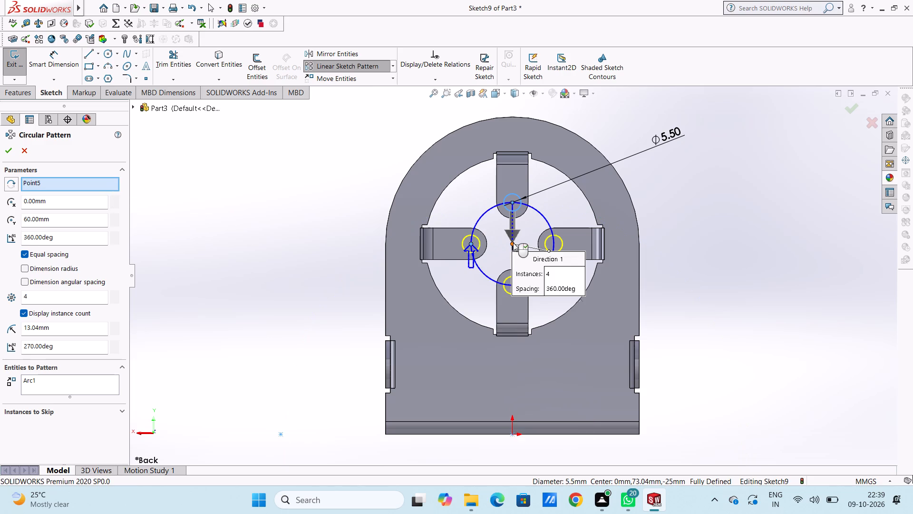
pyautogui.moveTo(8, 154); pyautogui.dragTo(15, 158)
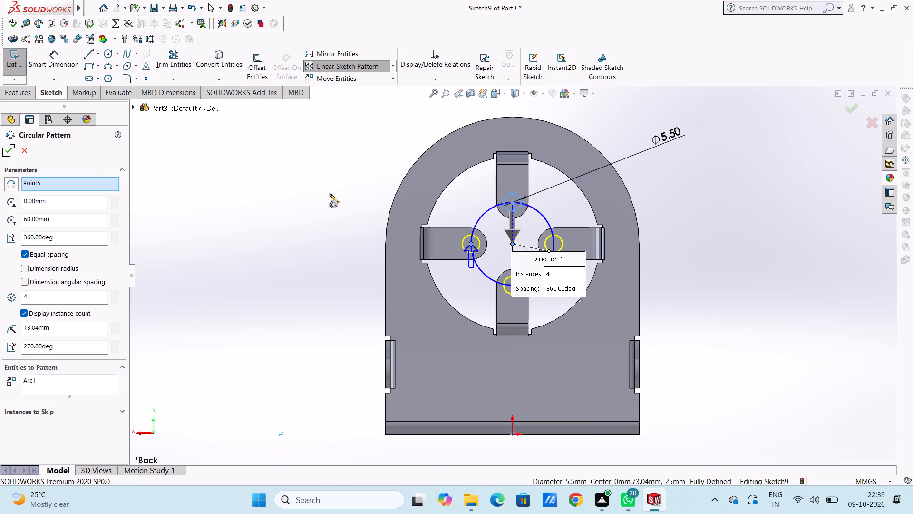
pyautogui.click(330, 194)
pyautogui.click(10, 149)
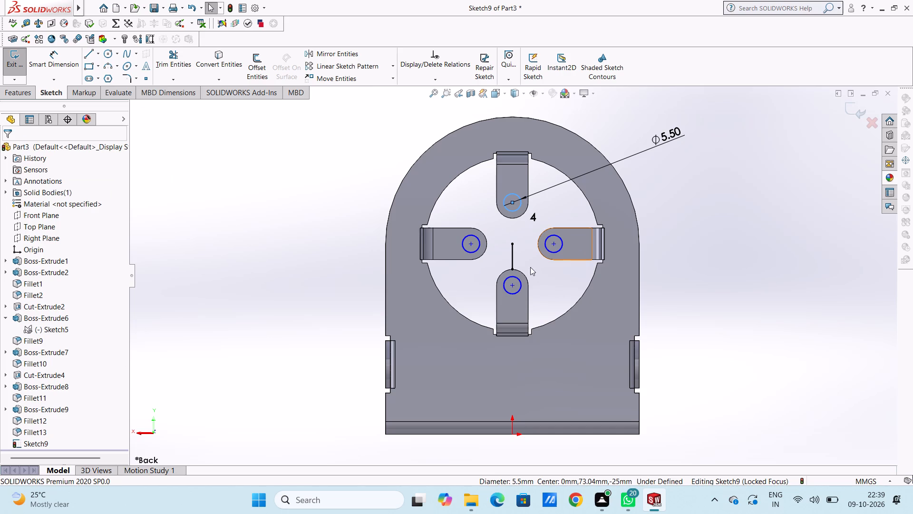
# Delete the vertical helper line at the centre of the large opening.
pyautogui.click(514, 252)
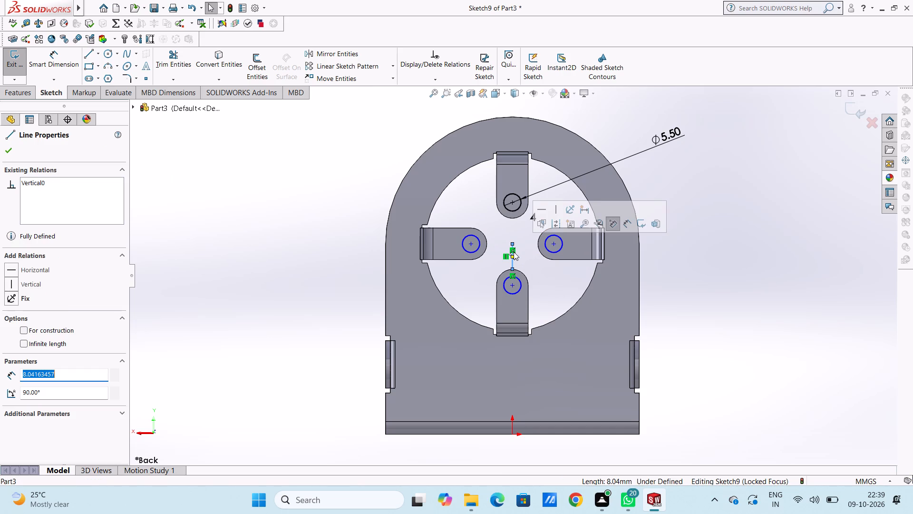
pyautogui.press('Delete')
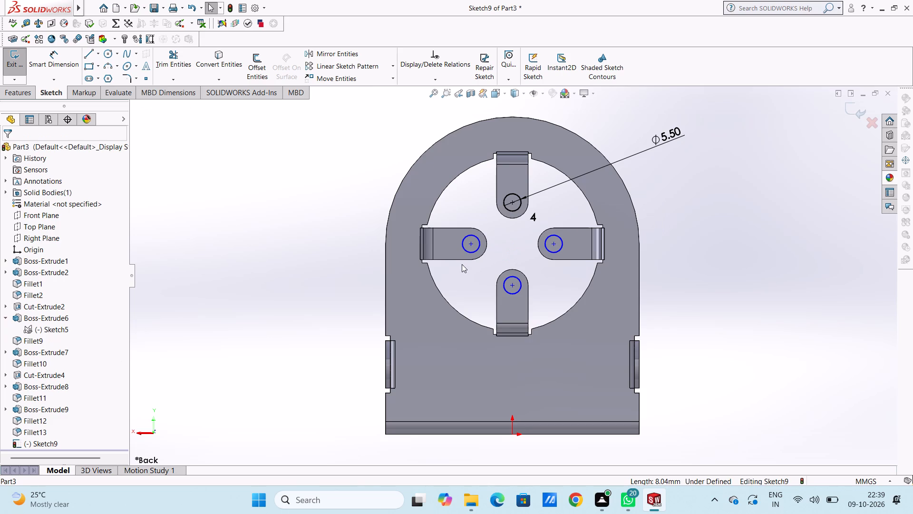
# Dimension the vertical distance from the origin to the centre of the bottom arm's circle.
pyautogui.click(58, 60)
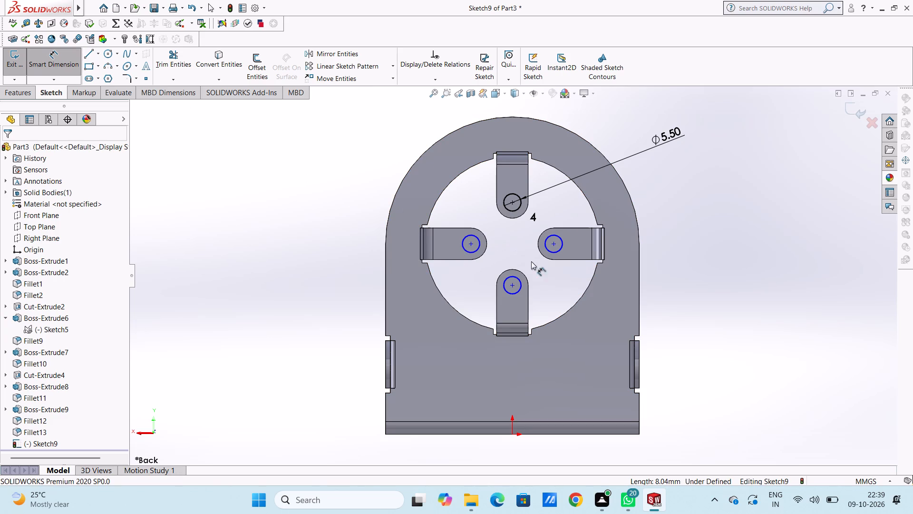
pyautogui.click(513, 283)
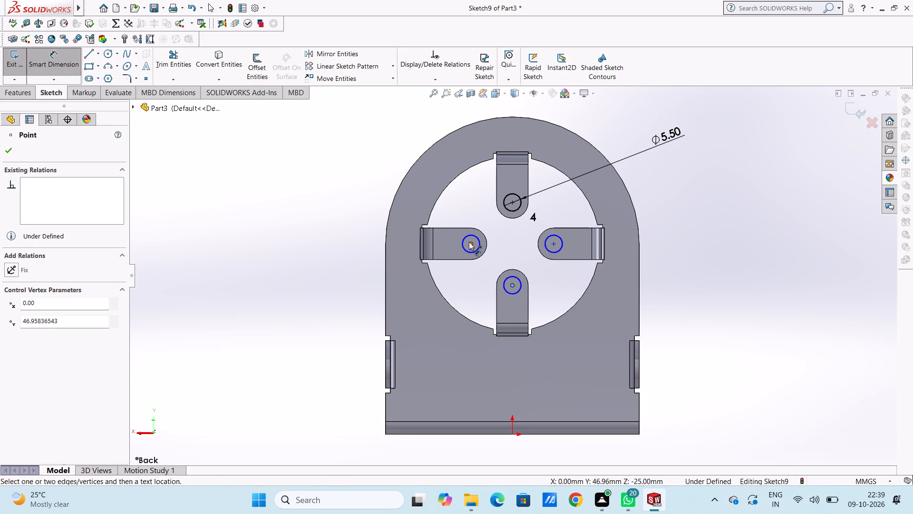
pyautogui.click(512, 435)
pyautogui.click(285, 388)
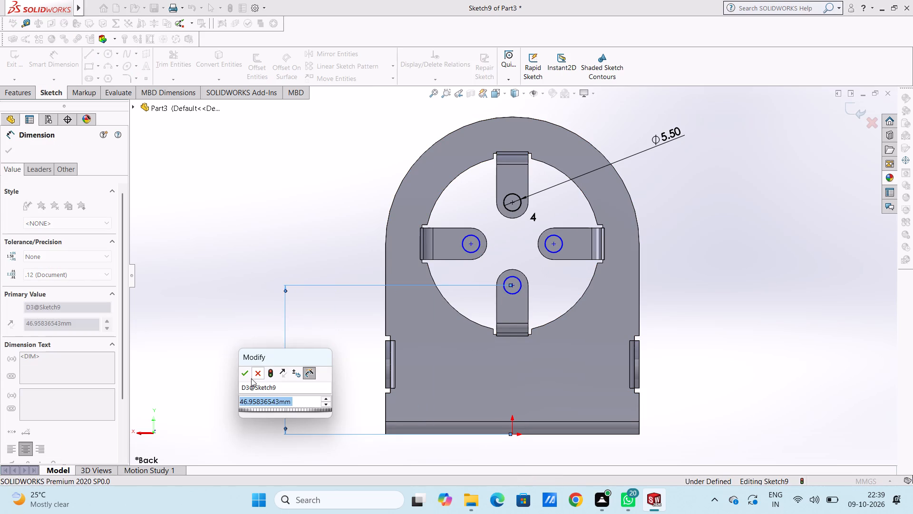
pyautogui.click(246, 374)
pyautogui.click(247, 325)
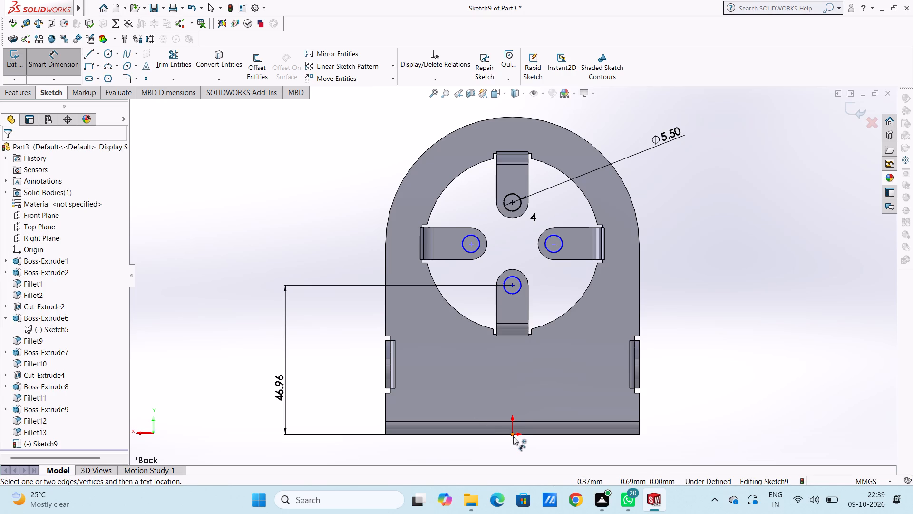
# Dimension the vertical distance from the origin to the centre of the right arm's circle.
pyautogui.click(513, 436)
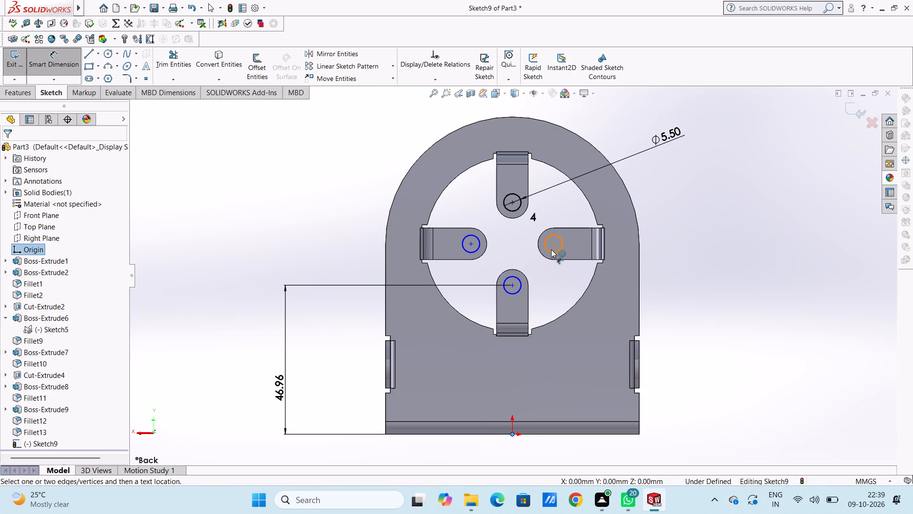
pyautogui.click(554, 241)
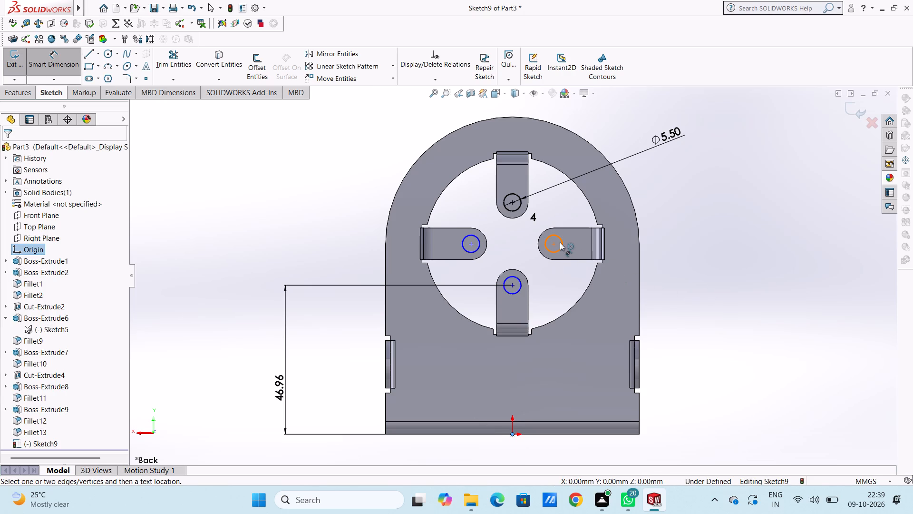
pyautogui.click(555, 245)
pyautogui.click(779, 282)
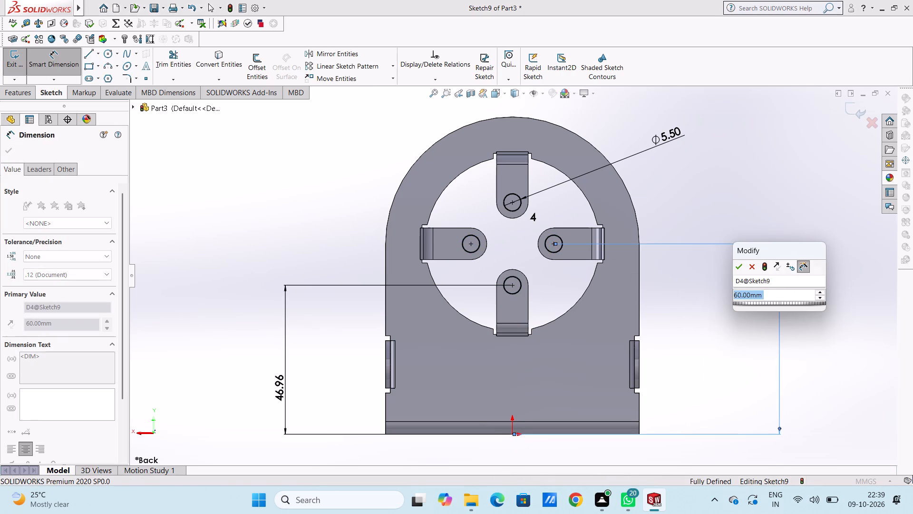
pyautogui.click(739, 271)
pyautogui.click(712, 211)
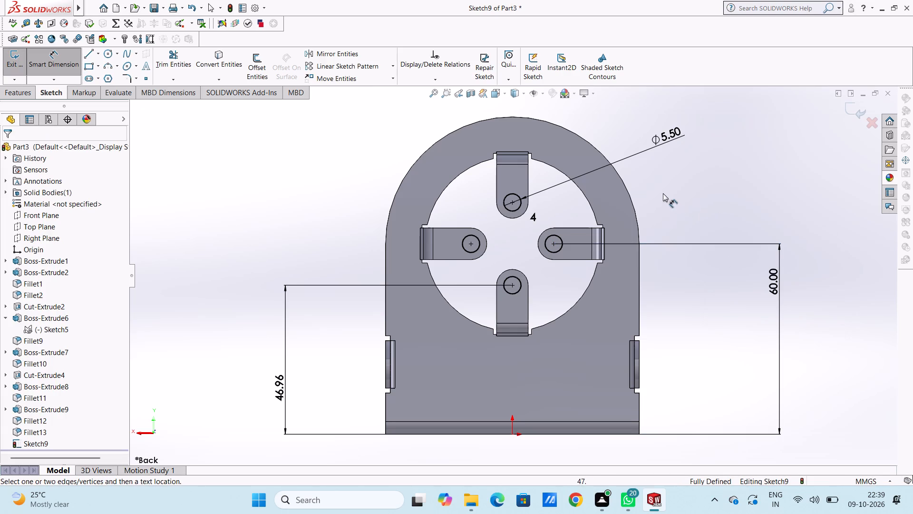
# Cut-extrude the four 5.5 mm circles through the arms with a blind depth of 1.5 mm.
pyautogui.moveTo(689, 180); pyautogui.dragTo(709, 189, button='middle')
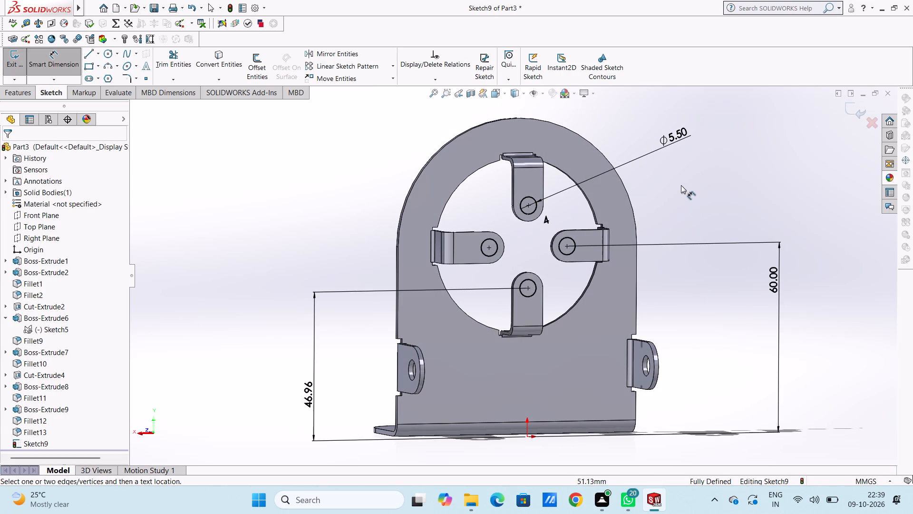
pyautogui.click(57, 66)
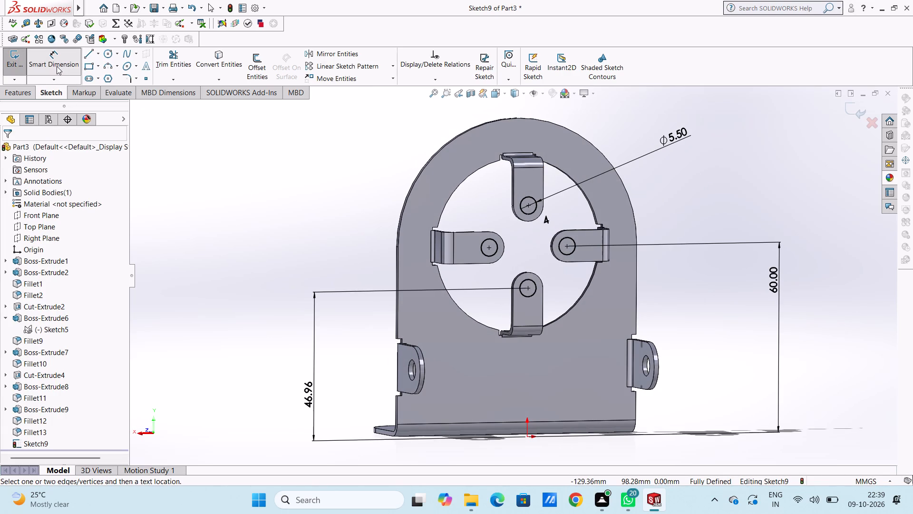
pyautogui.click(14, 91)
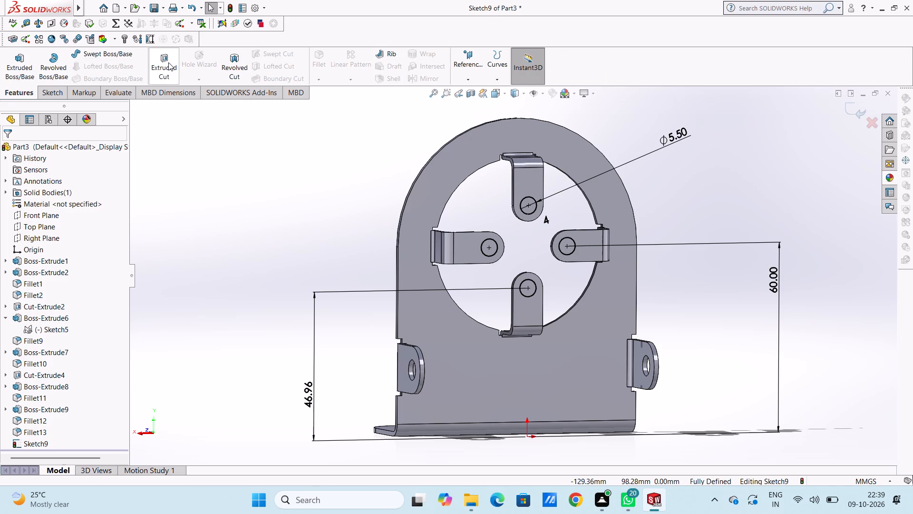
pyautogui.click(168, 62)
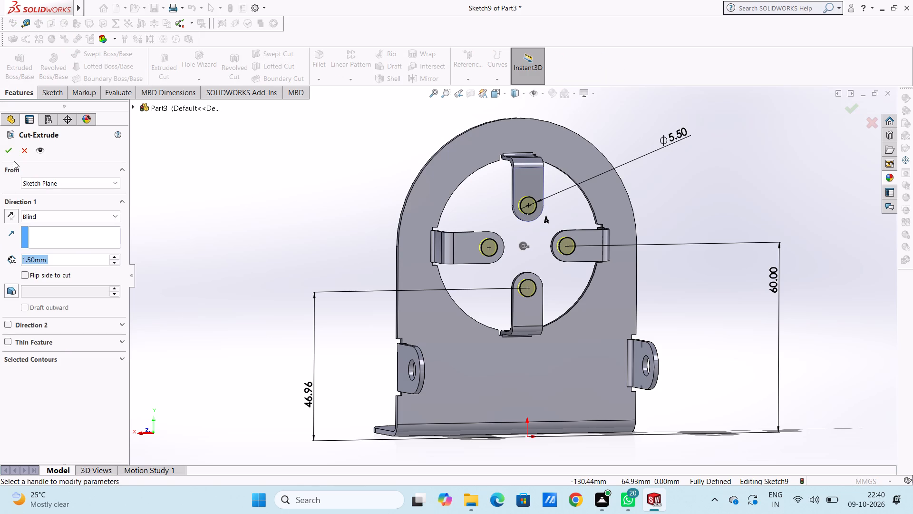
pyautogui.click(11, 152)
pyautogui.click(208, 208)
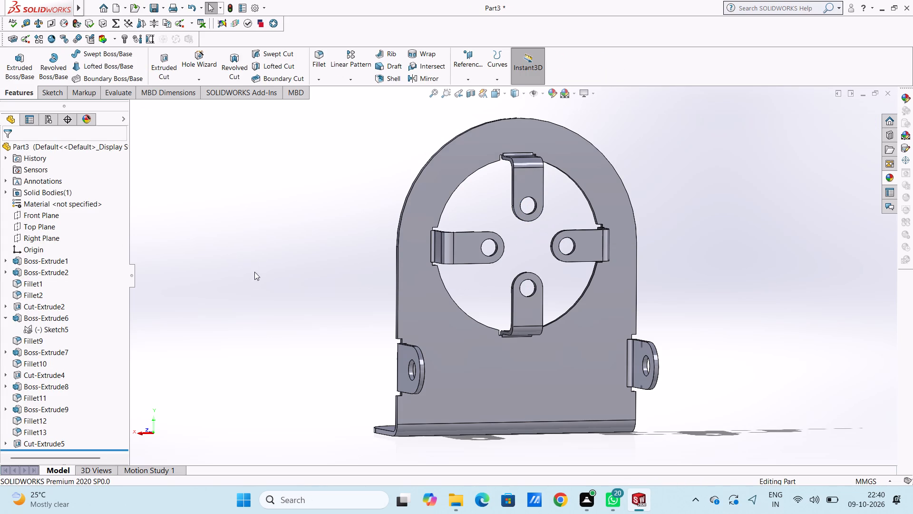
# Examine the bracket from several angles, checking the arm holes, side tabs and base flange.
pyautogui.moveTo(249, 261); pyautogui.dragTo(250, 266, button='middle')
pyautogui.scroll(-3, 79, 301)
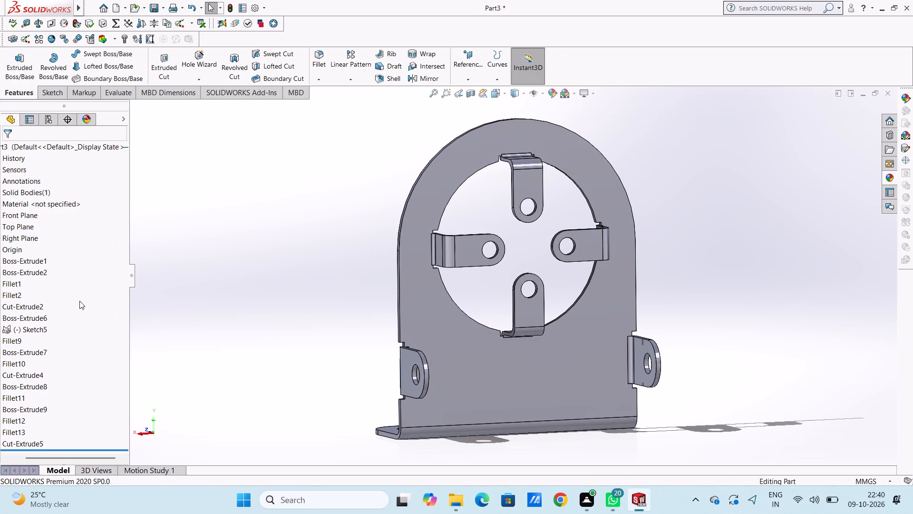
pyautogui.scroll(-2, 79, 301)
pyautogui.scroll(9, 79, 301)
pyautogui.moveTo(272, 261); pyautogui.dragTo(293, 277, button='middle')
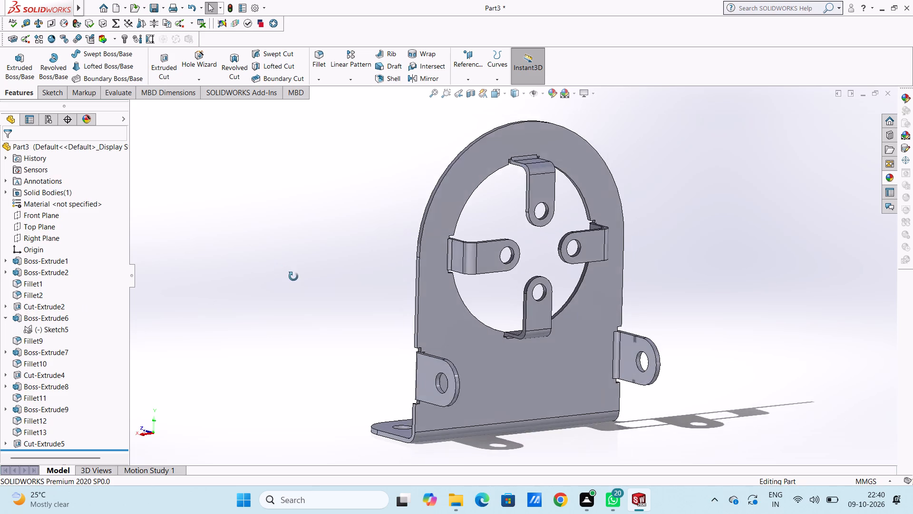
pyautogui.moveTo(293, 277); pyautogui.dragTo(243, 249, button='middle')
pyautogui.moveTo(244, 252); pyautogui.dragTo(247, 253, button='middle')
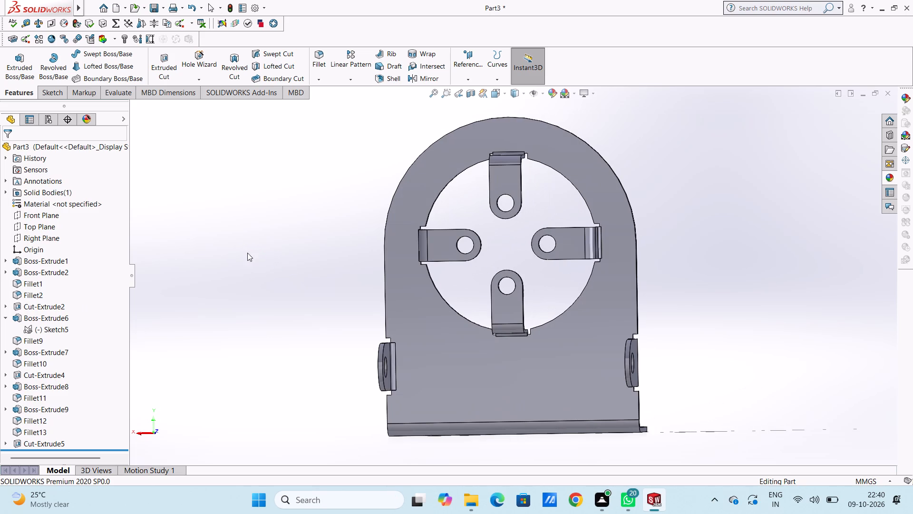
pyautogui.moveTo(247, 253); pyautogui.dragTo(315, 282, button='middle')
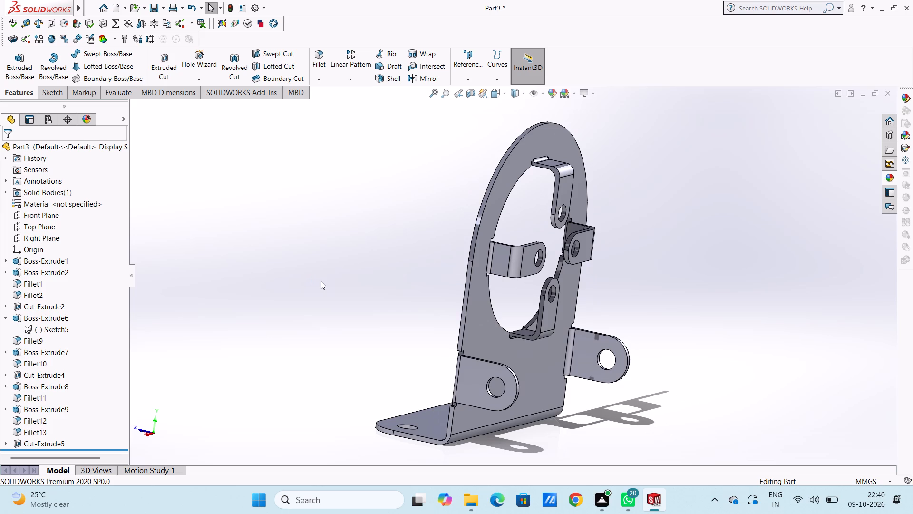
pyautogui.moveTo(310, 272); pyautogui.dragTo(307, 271, button='middle')
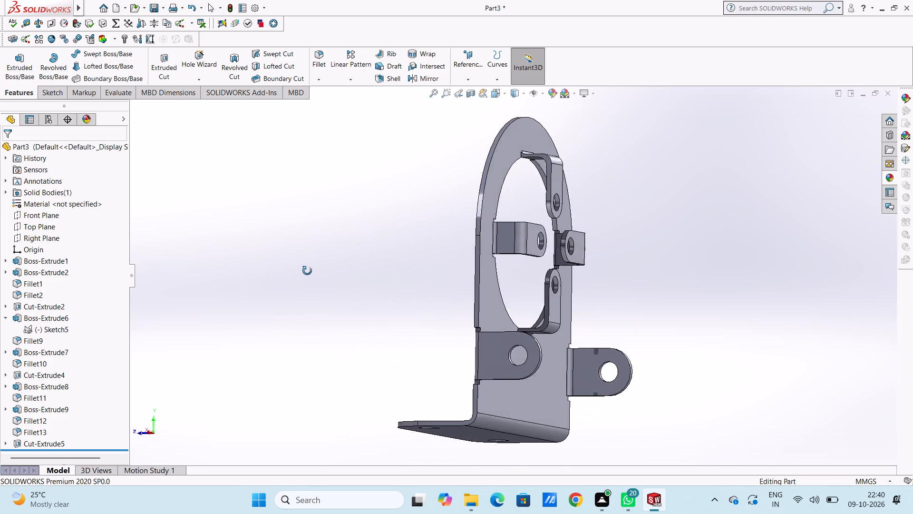
pyautogui.moveTo(307, 271); pyautogui.dragTo(326, 277, button='middle')
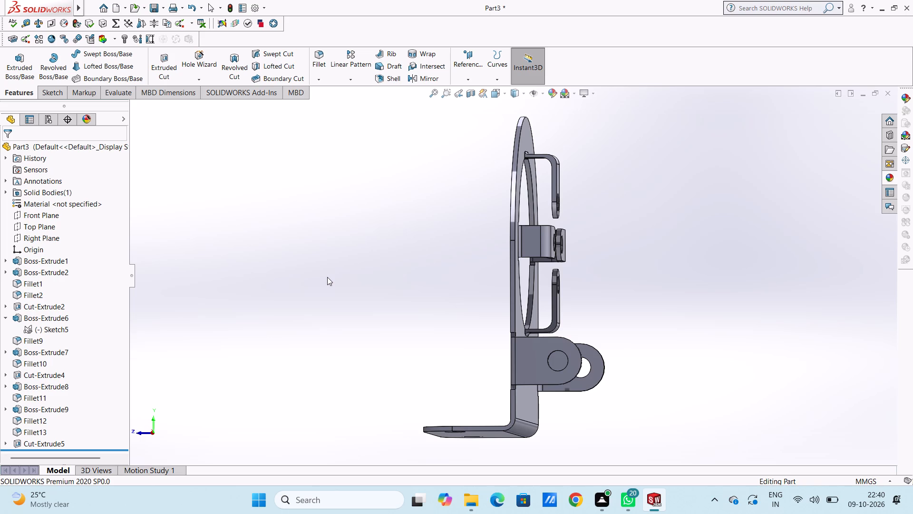
pyautogui.moveTo(355, 252); pyautogui.dragTo(307, 238, button='middle')
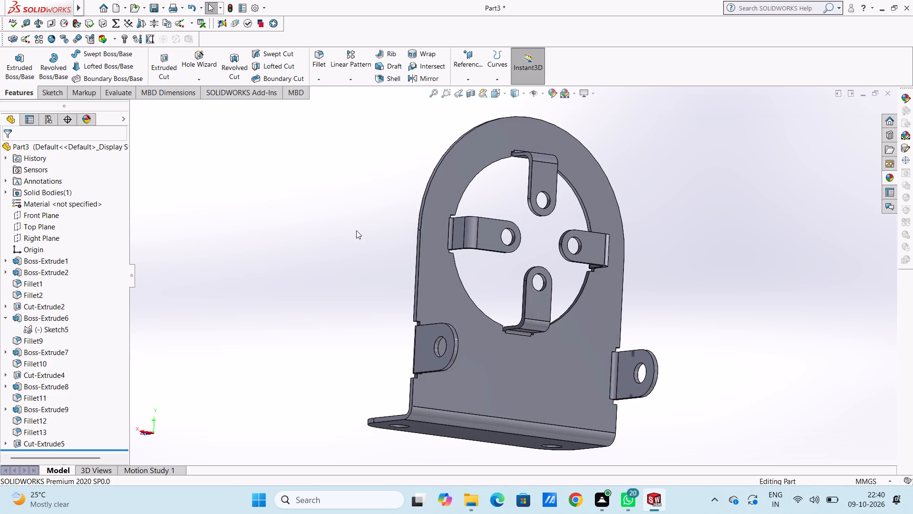
pyautogui.moveTo(350, 228); pyautogui.dragTo(311, 276, button='middle')
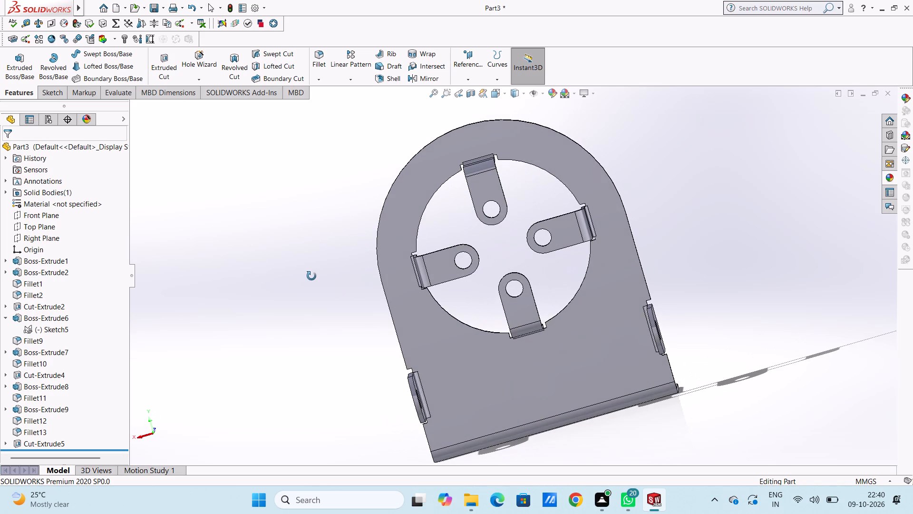
pyautogui.moveTo(311, 276); pyautogui.dragTo(382, 289, button='middle')
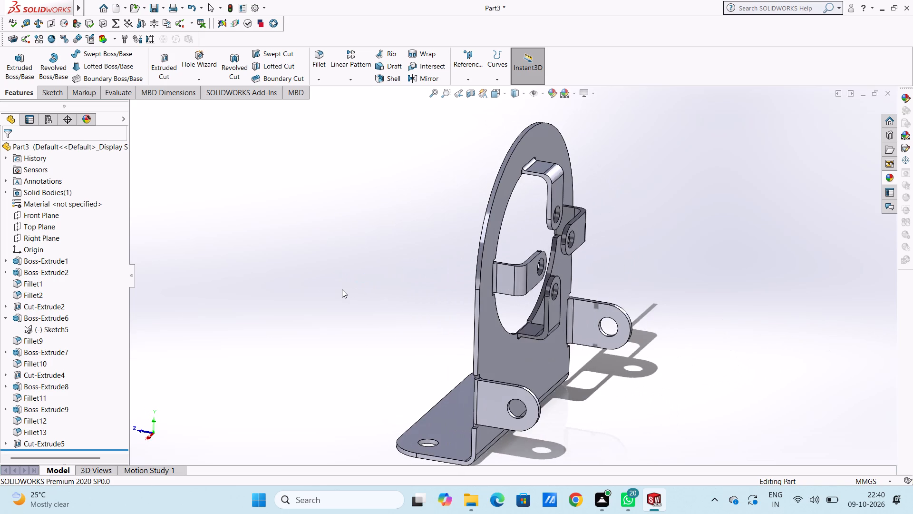
pyautogui.hotkey('ctrl', '7')
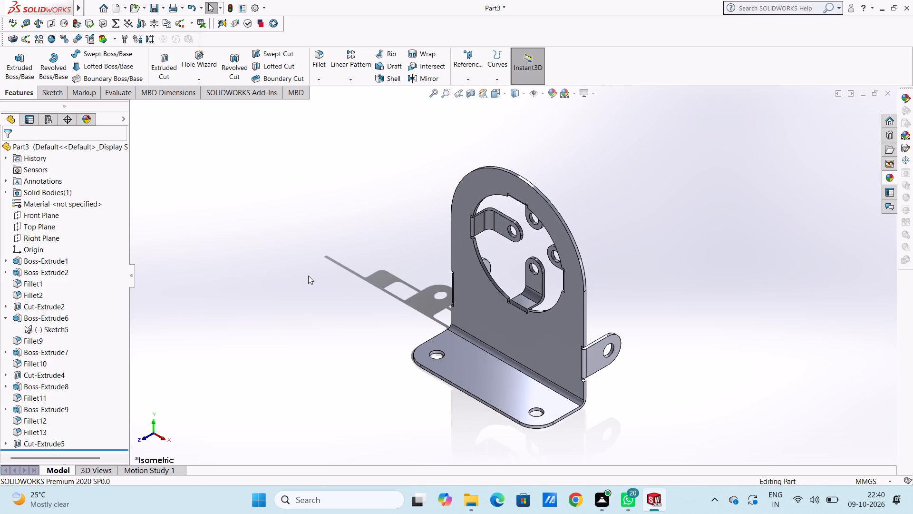
# Create a reference plane from the Right Plane with a 0 mm offset.
pyautogui.hotkey('ctrl', '5')
pyautogui.scroll(5, 308, 276)
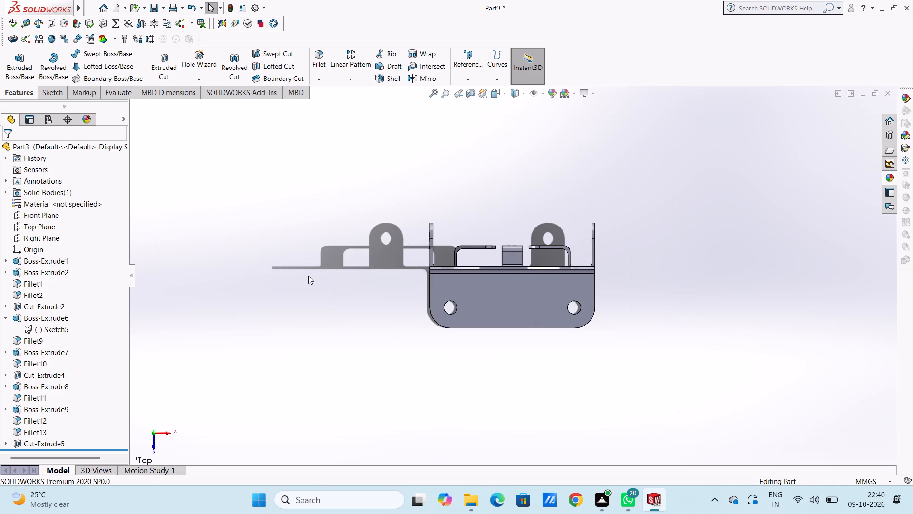
pyautogui.click(469, 57)
pyautogui.click(487, 91)
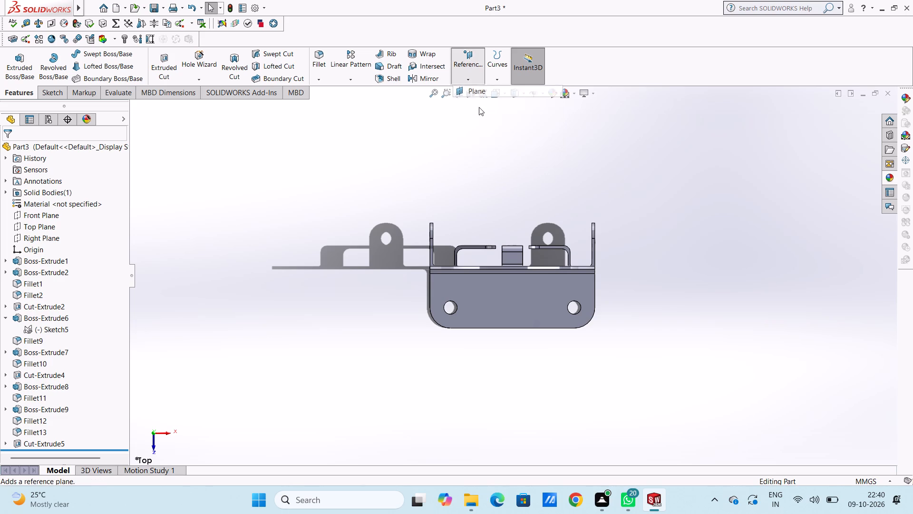
pyautogui.click(176, 110)
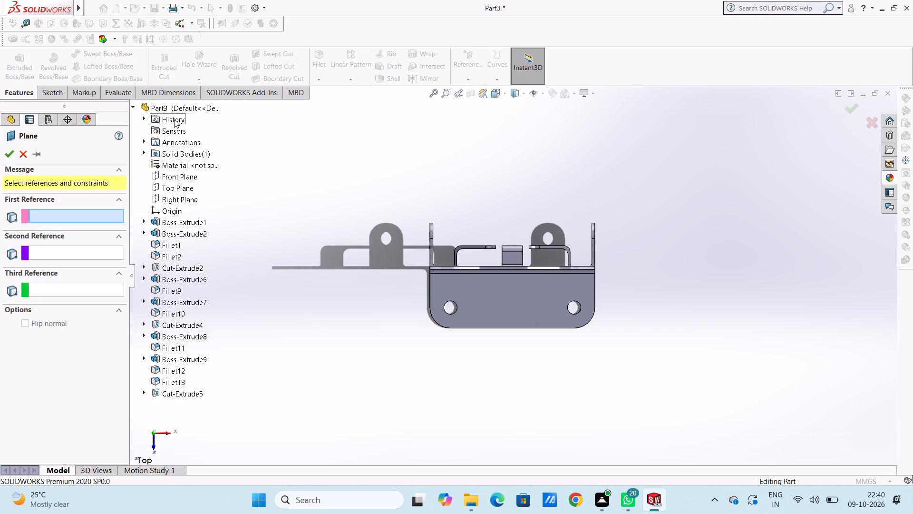
pyautogui.click(184, 199)
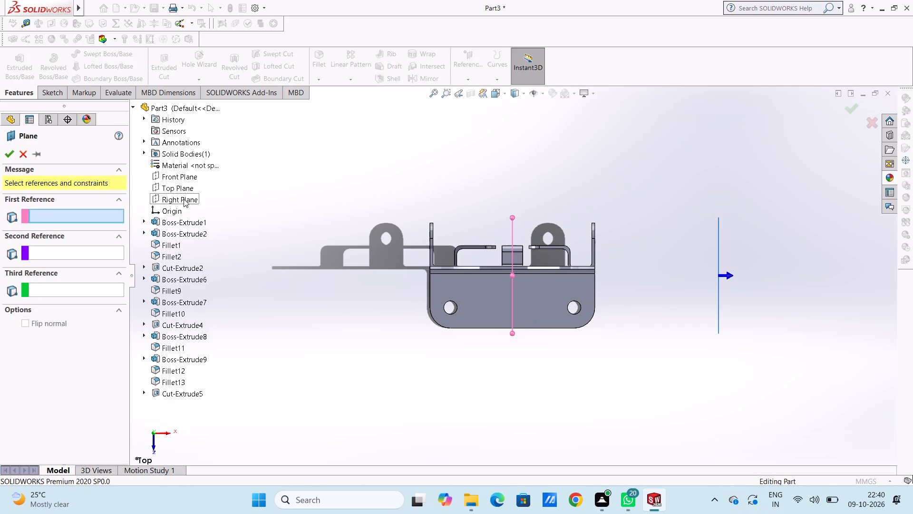
pyautogui.doubleClick(78, 302)
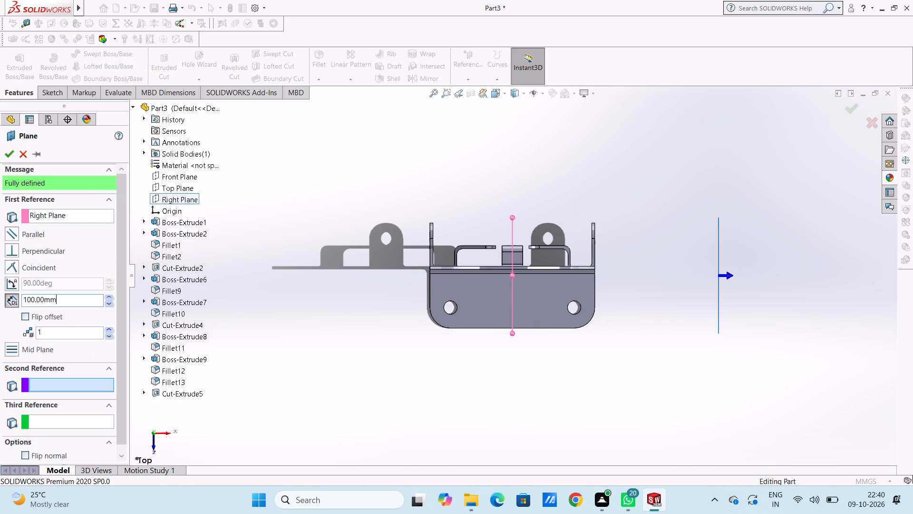
pyautogui.click(74, 301)
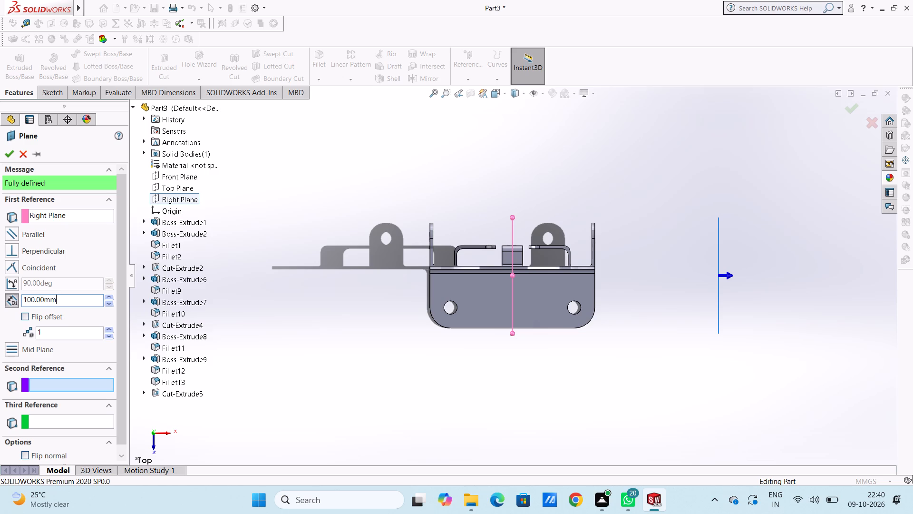
pyautogui.click(74, 301)
pyautogui.press('0')
pyautogui.press('Return')
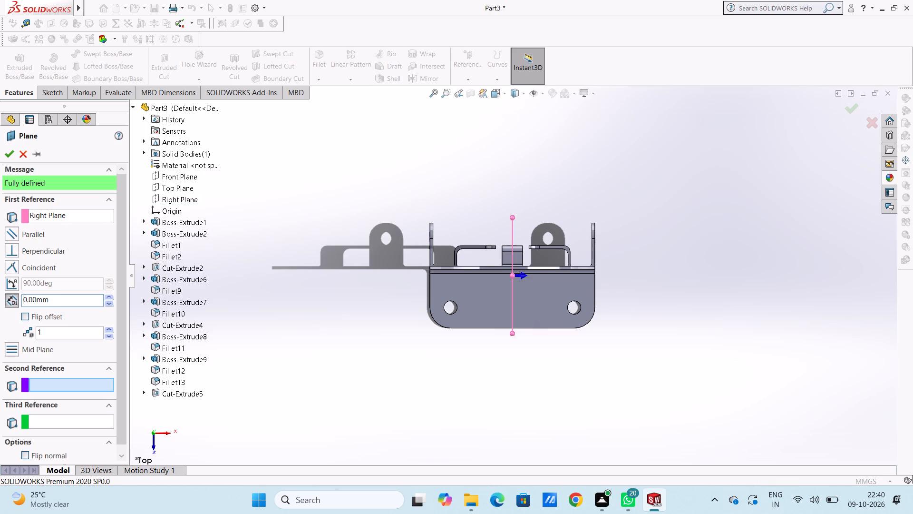
pyautogui.click(12, 151)
pyautogui.click(245, 246)
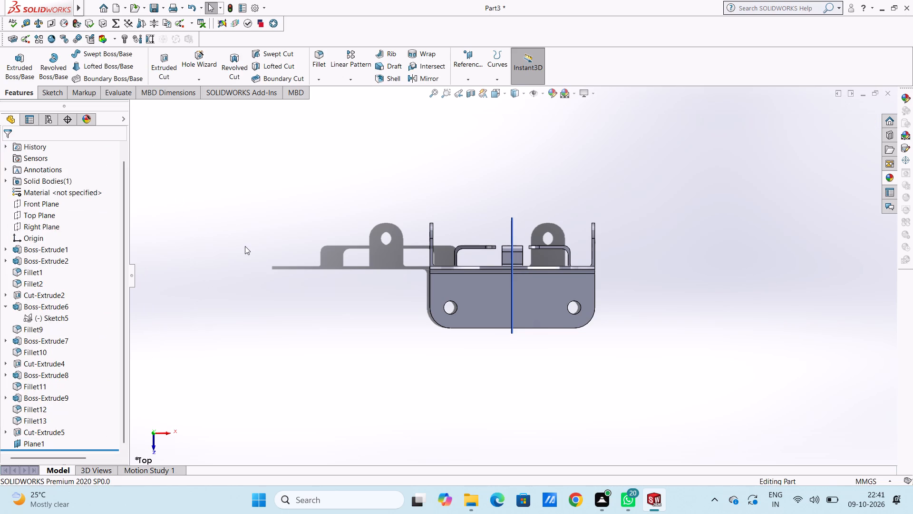
# Start a new sketch on the new reference plane, viewed from the right side.
pyautogui.hotkey('ctrl', '4')
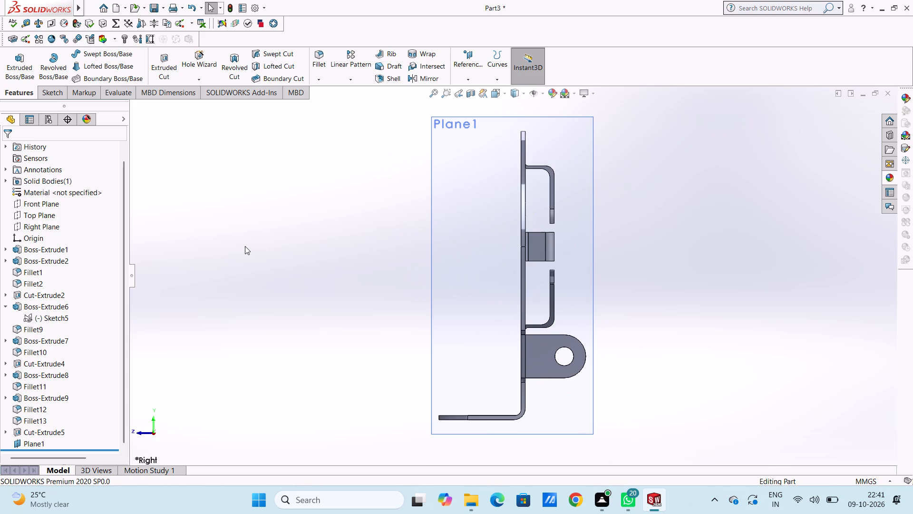
pyautogui.scroll(3, 245, 246)
pyautogui.click(484, 272)
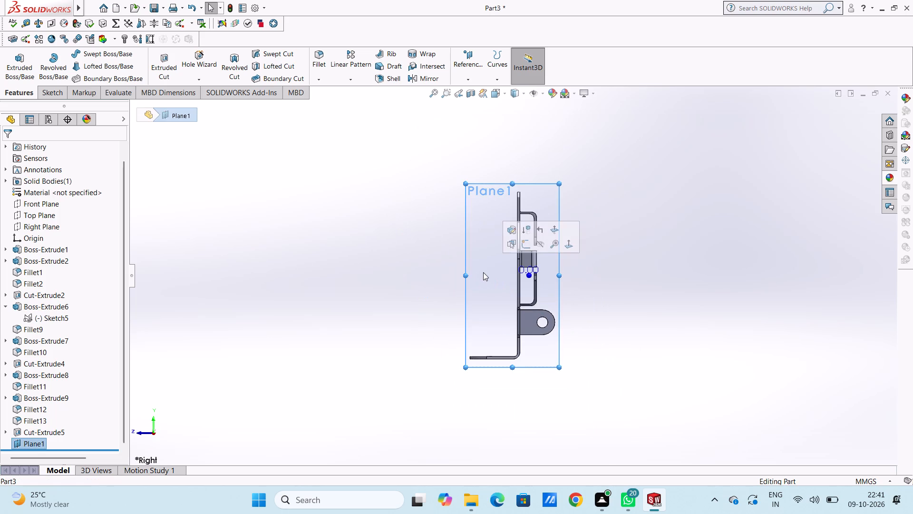
pyautogui.click(526, 246)
pyautogui.click(360, 310)
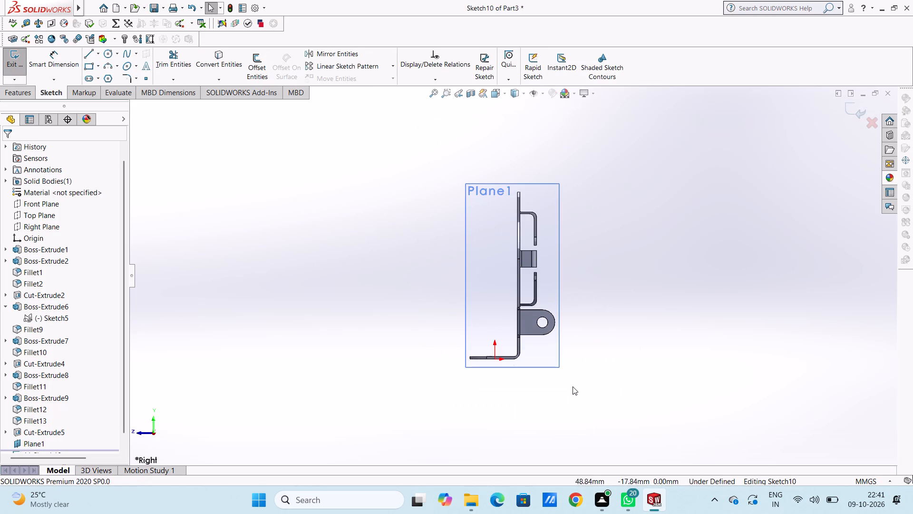
# Sketch a diagonal line about 15.4 mm long from the upright plate's inner face to the base flange's upper face.
pyautogui.scroll(-3, 555, 378)
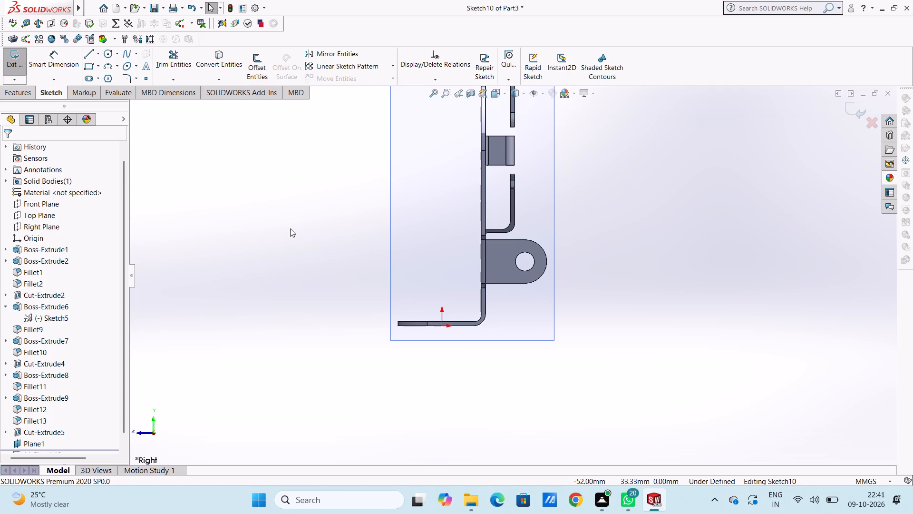
pyautogui.click(88, 54)
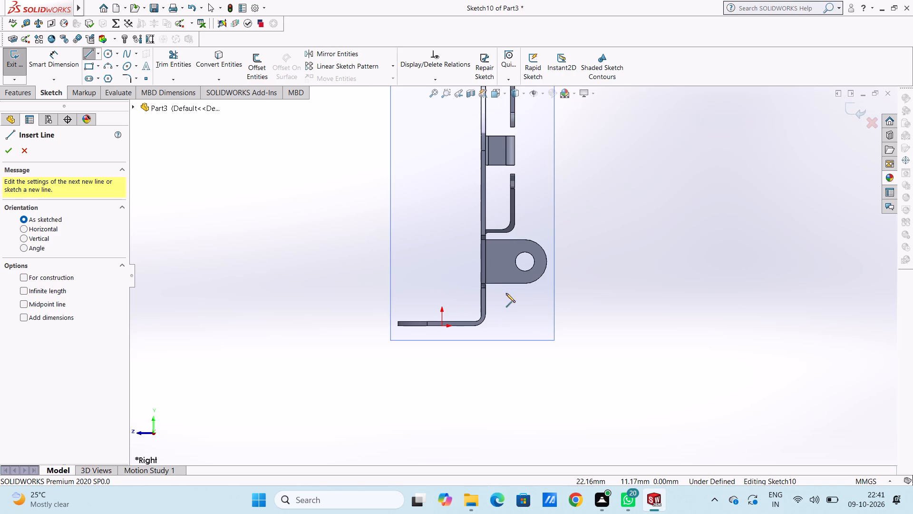
pyautogui.scroll(-5, 496, 302)
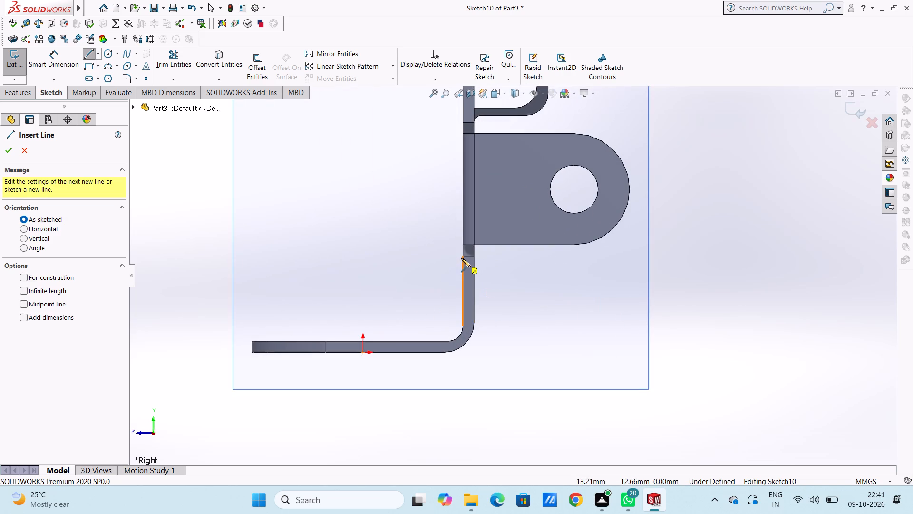
pyautogui.click(462, 256)
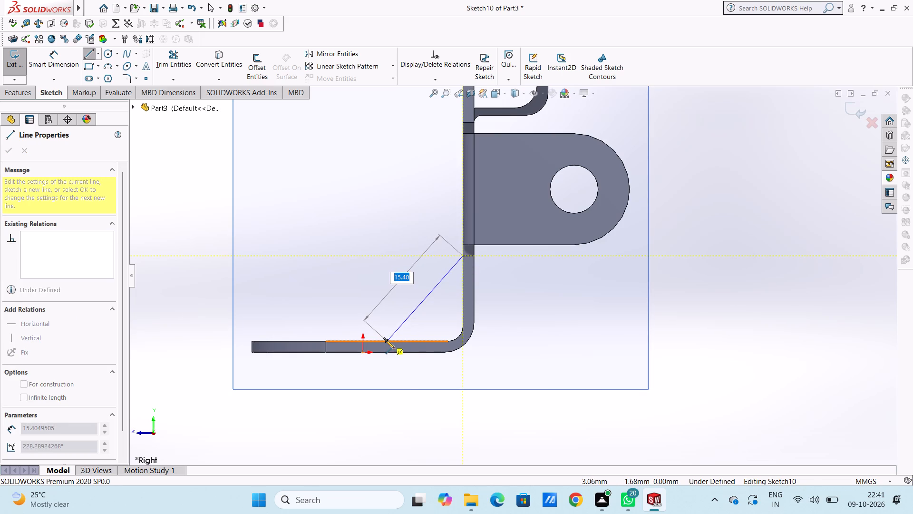
pyautogui.click(386, 340)
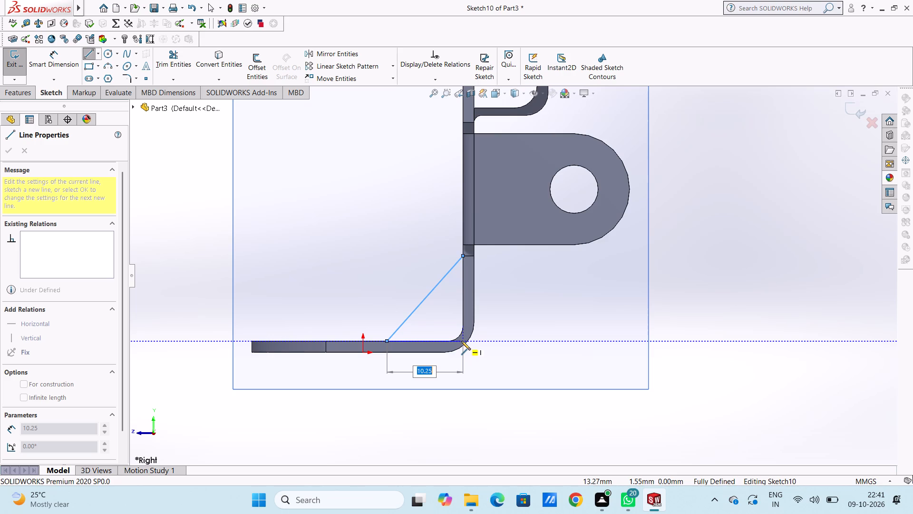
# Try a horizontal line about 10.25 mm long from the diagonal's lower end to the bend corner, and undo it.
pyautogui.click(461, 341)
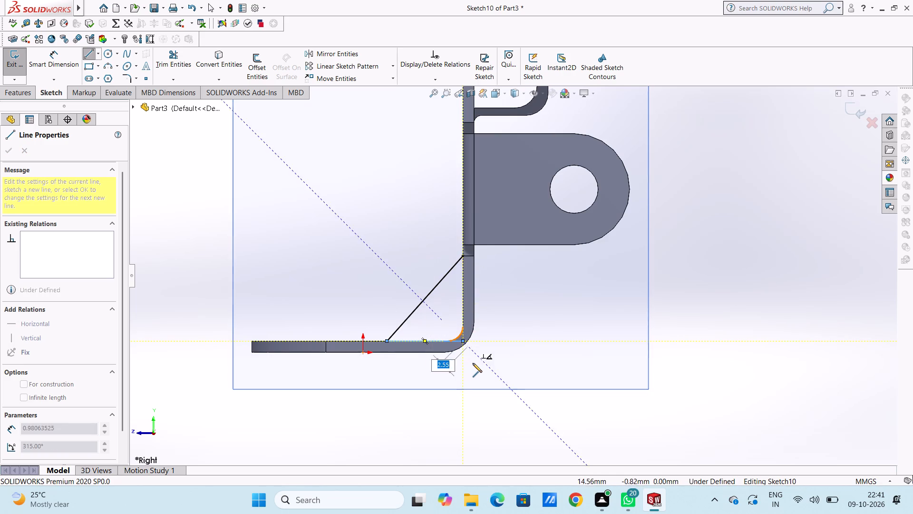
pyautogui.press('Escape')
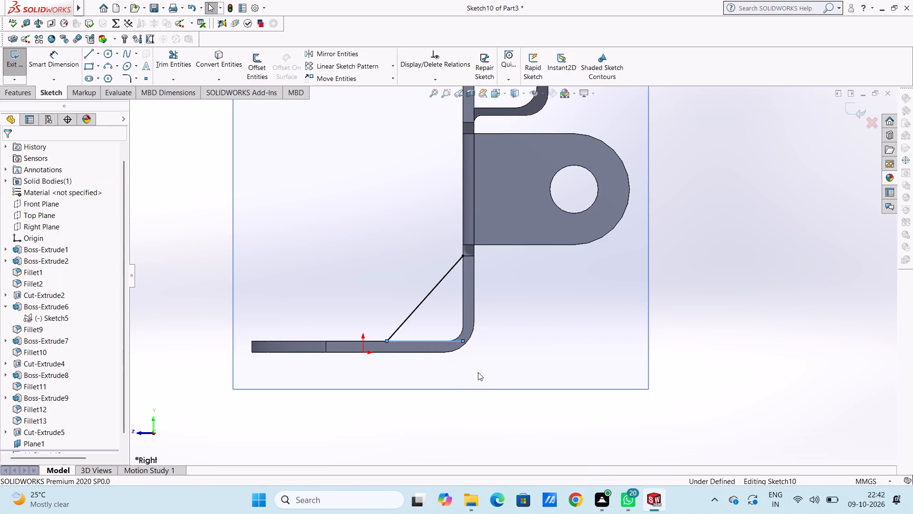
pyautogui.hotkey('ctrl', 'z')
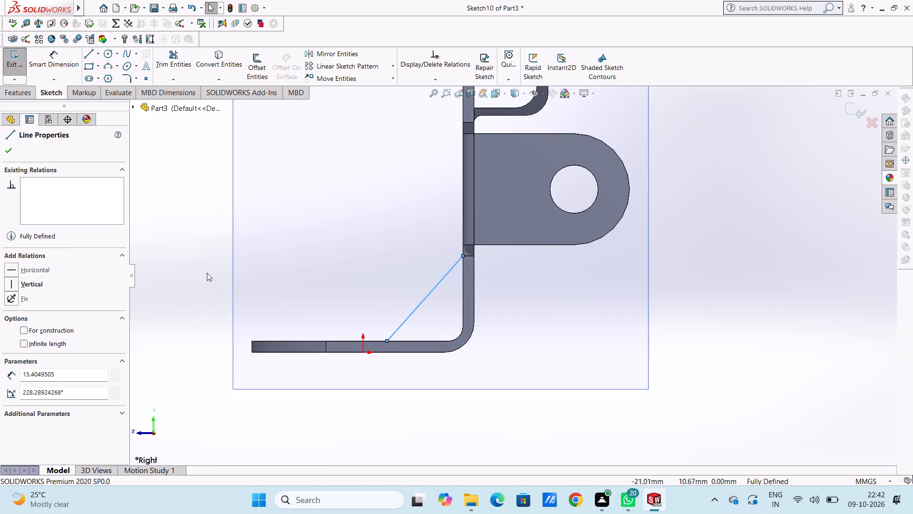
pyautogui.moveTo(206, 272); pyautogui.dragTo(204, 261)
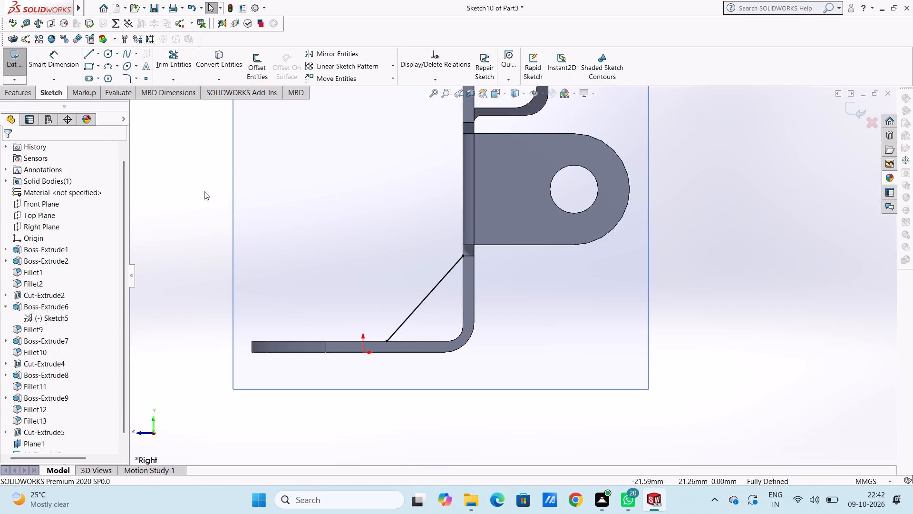
# Create a rib from the diagonal line, 2.5 mm thick across both sides, with the material side flipped toward the bend.
pyautogui.scroll(1, 204, 190)
pyautogui.moveTo(214, 196); pyautogui.dragTo(254, 251, button='middle')
pyautogui.scroll(3, 208, 229)
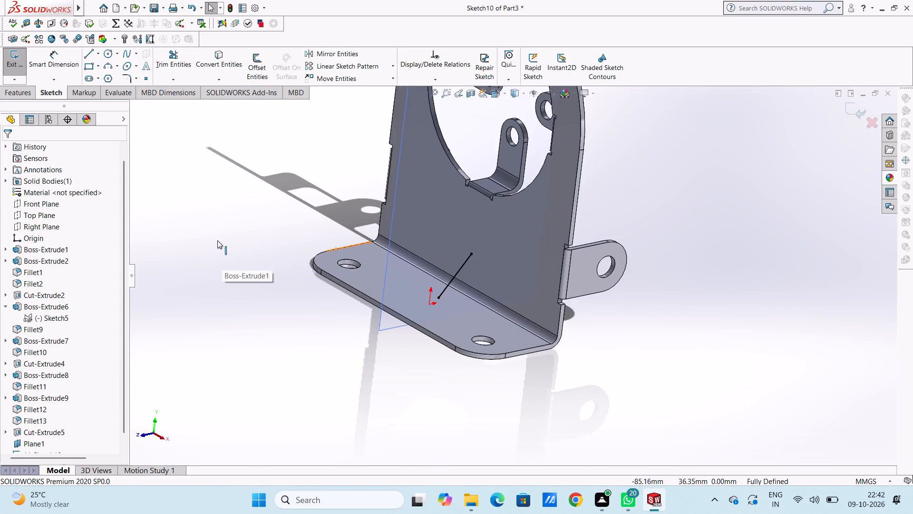
pyautogui.moveTo(229, 250); pyautogui.dragTo(219, 251, button='middle')
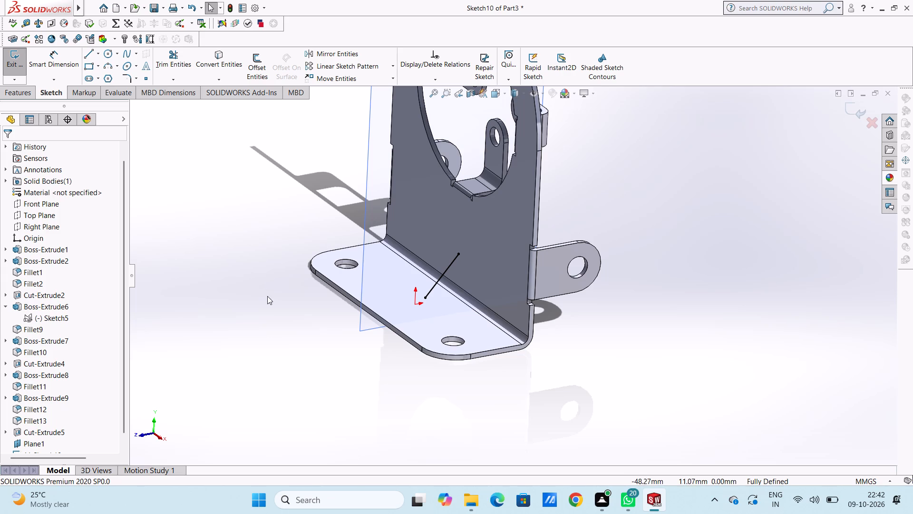
pyautogui.click(17, 97)
pyautogui.click(380, 56)
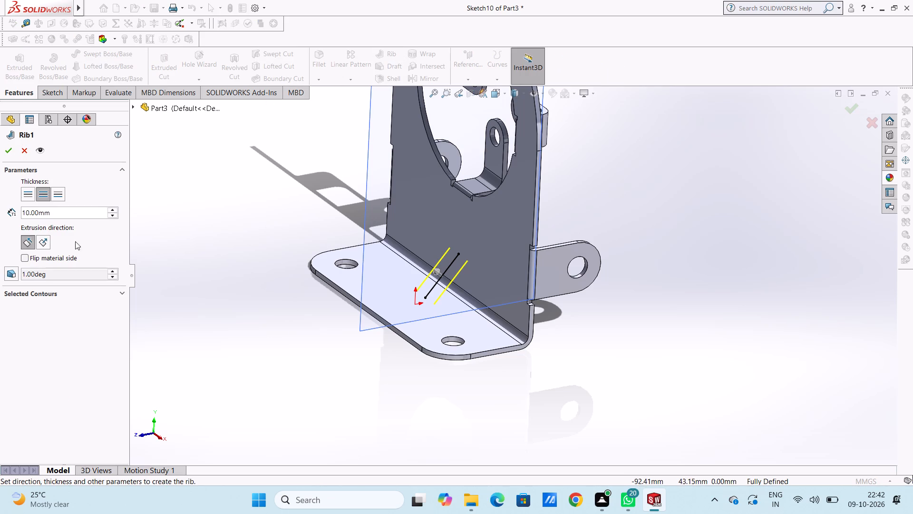
pyautogui.click(26, 258)
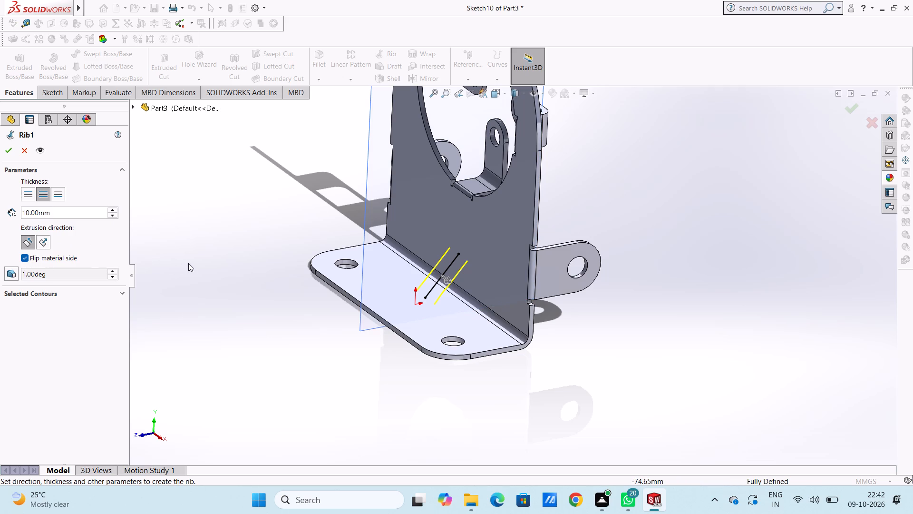
pyautogui.click(65, 272)
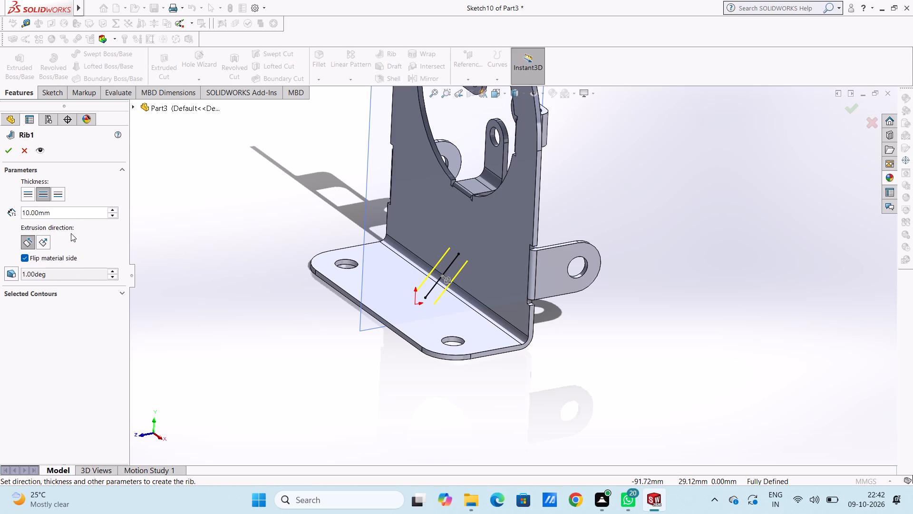
pyautogui.doubleClick(74, 212)
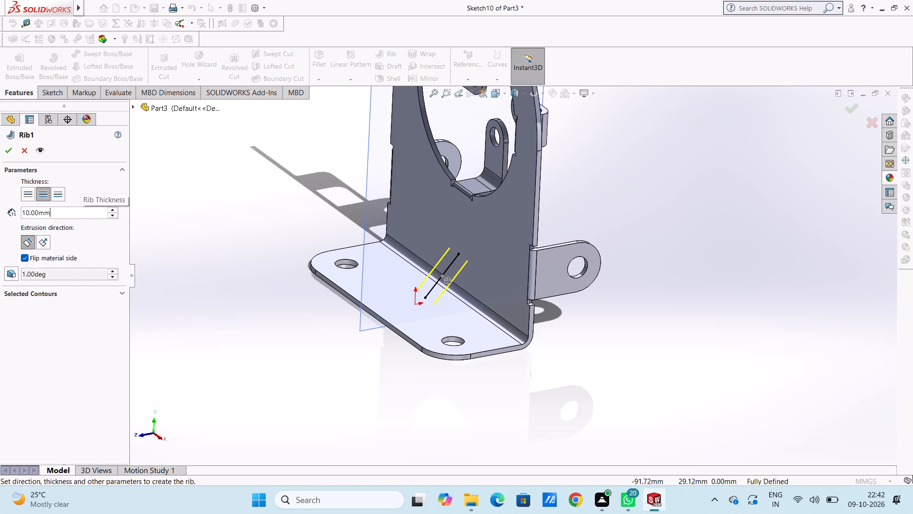
pyautogui.doubleClick(72, 214)
pyautogui.press('5')
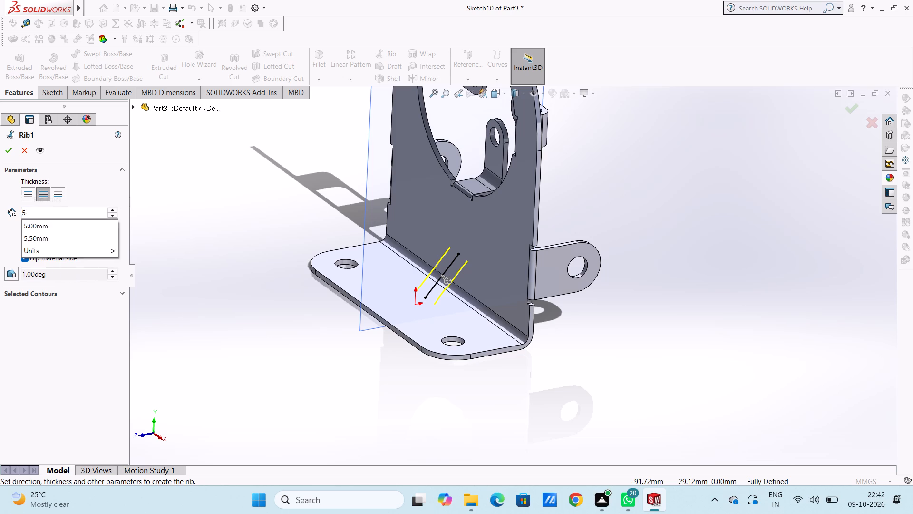
pyautogui.press('Return')
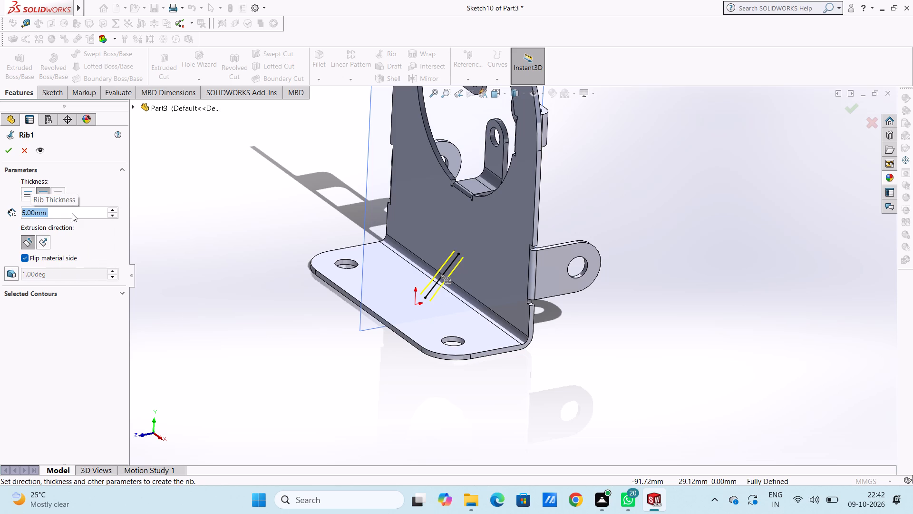
pyautogui.write('2.5')
pyautogui.press('Return')
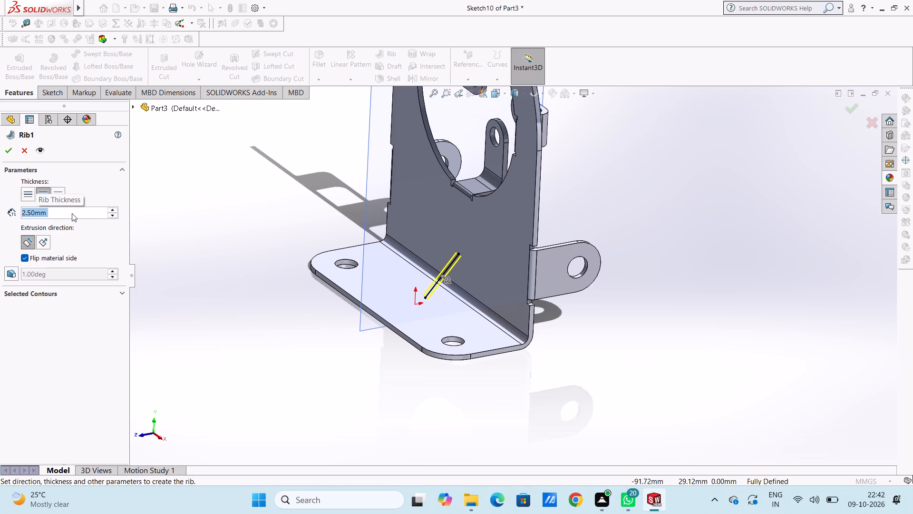
pyautogui.moveTo(241, 191); pyautogui.dragTo(246, 211, button='middle')
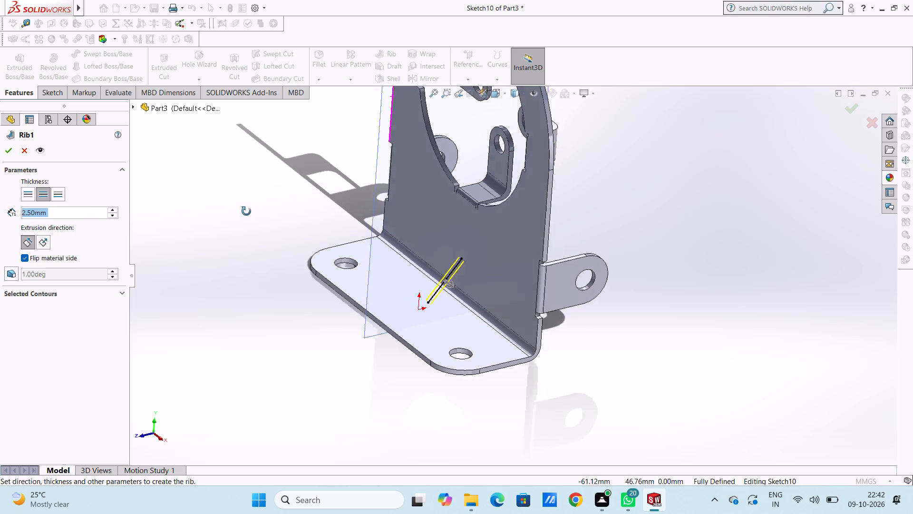
pyautogui.moveTo(246, 211); pyautogui.dragTo(256, 223, button='middle')
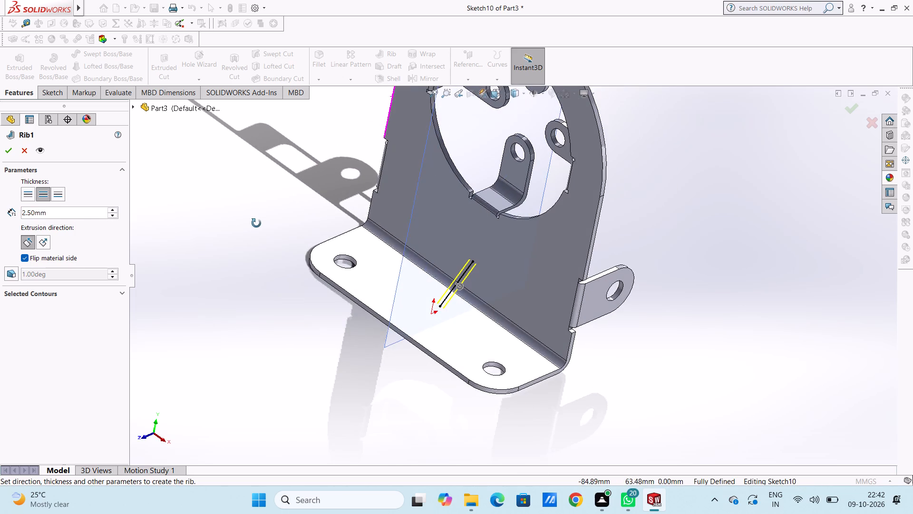
pyautogui.moveTo(256, 223); pyautogui.dragTo(256, 223, button='middle')
pyautogui.click(10, 150)
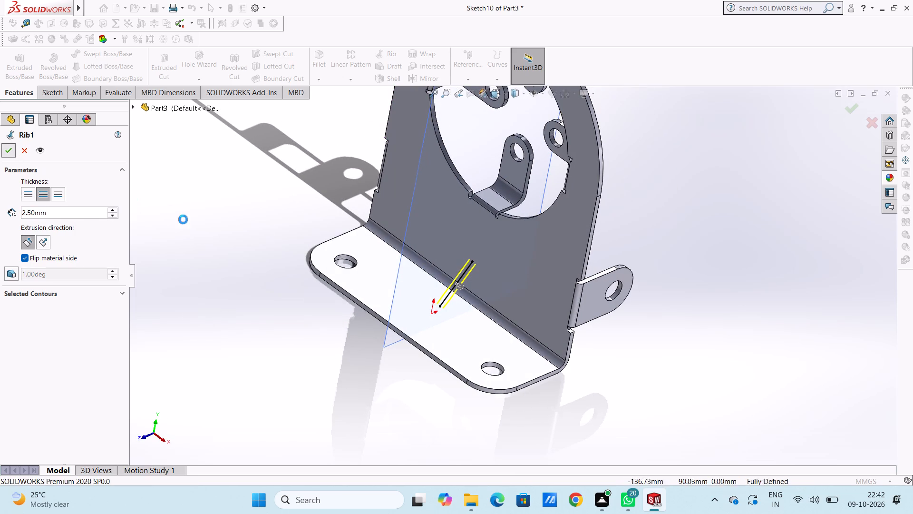
pyautogui.click(202, 227)
# Hide the reference plane that carries the rib sketch.
pyautogui.moveTo(229, 294); pyautogui.dragTo(234, 240, button='middle')
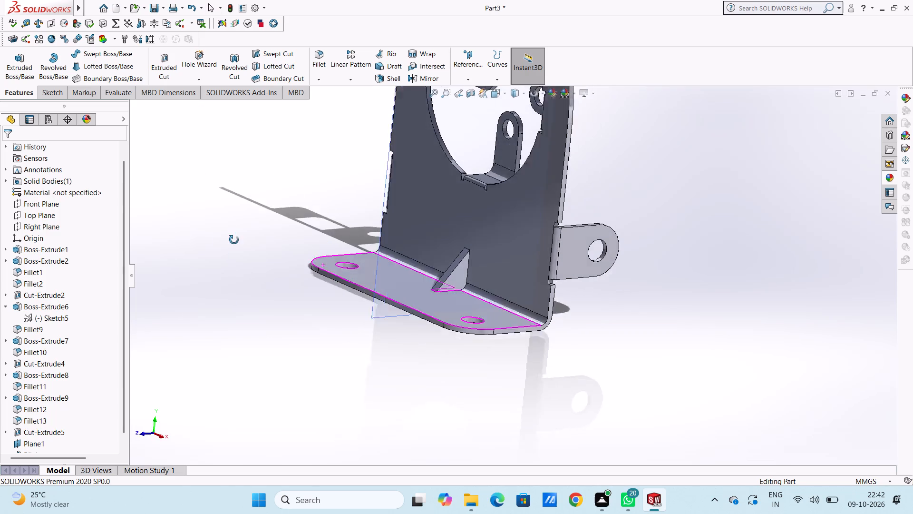
pyautogui.moveTo(234, 240); pyautogui.dragTo(223, 267, button='middle')
pyautogui.scroll(-5, 54, 385)
pyautogui.click(38, 430)
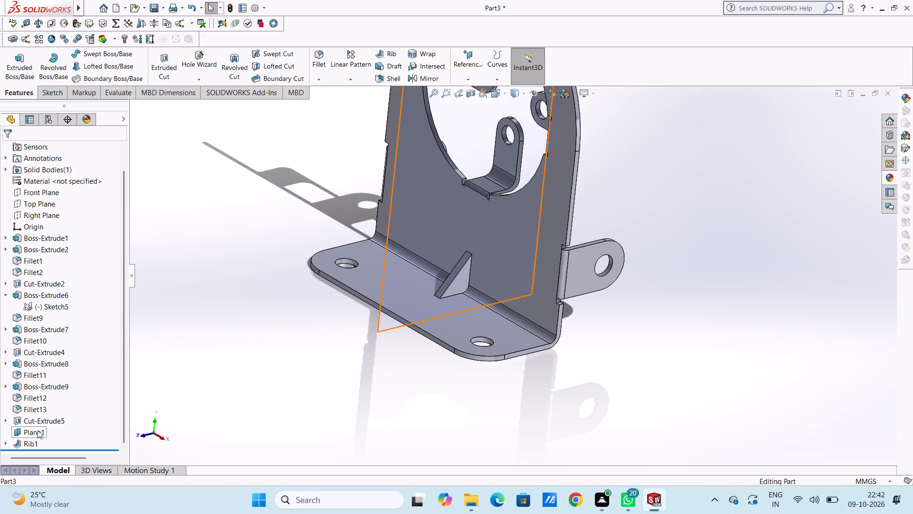
pyautogui.click(60, 415)
pyautogui.click(251, 402)
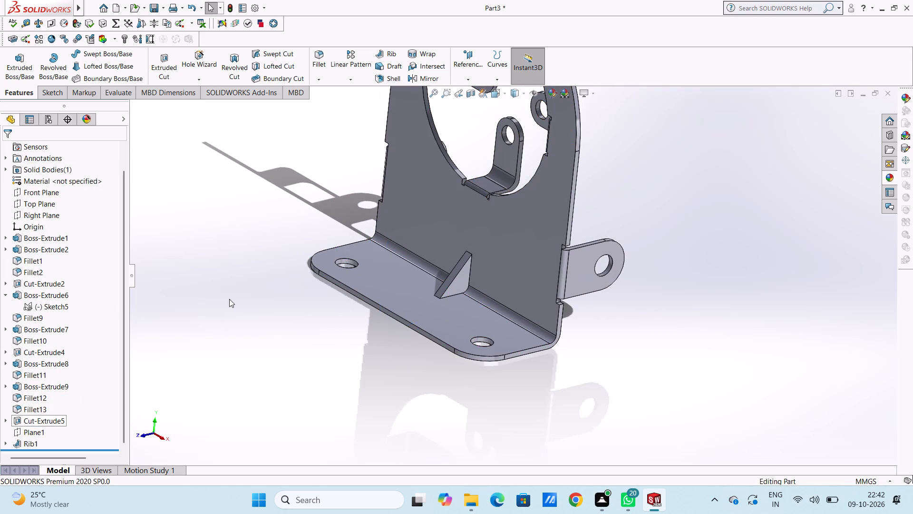
# Create a second reference plane offset 30 mm from the Right Plane, passing through one of the base flange's holes.
pyautogui.scroll(3, 229, 299)
pyautogui.moveTo(268, 252); pyautogui.dragTo(272, 250, button='middle')
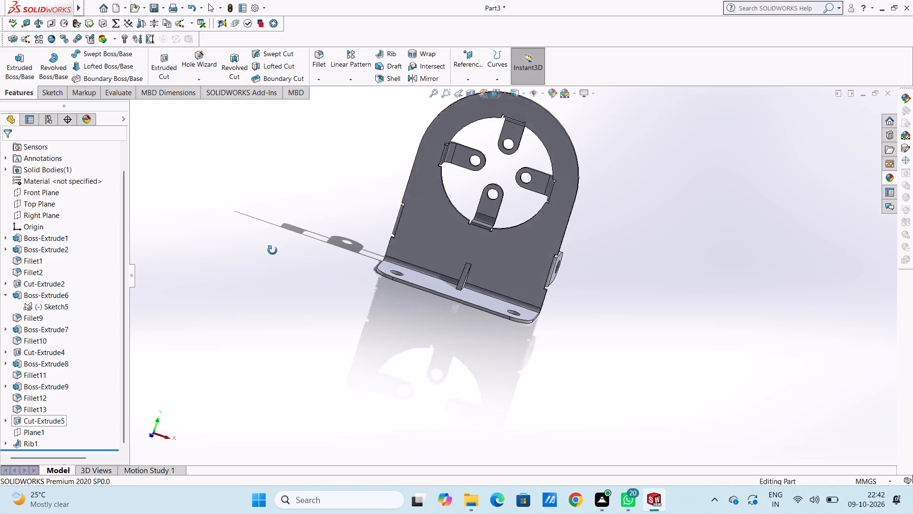
pyautogui.moveTo(272, 250); pyautogui.dragTo(300, 271, button='middle')
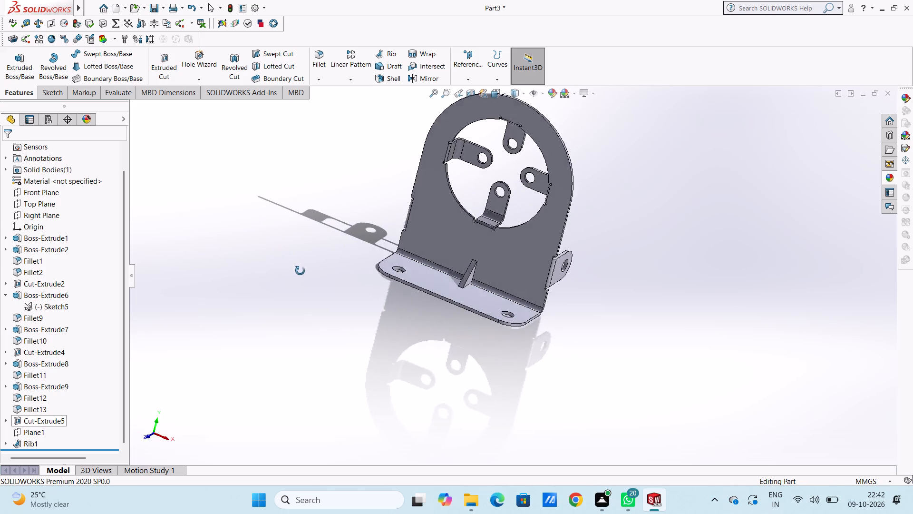
pyautogui.moveTo(300, 271); pyautogui.dragTo(283, 274, button='middle')
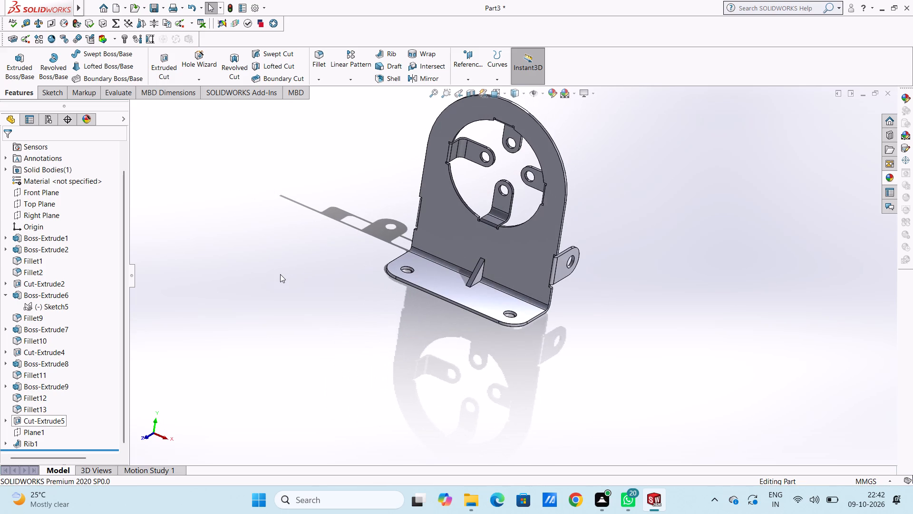
pyautogui.hotkey('ctrl', '5')
pyautogui.scroll(4, 280, 274)
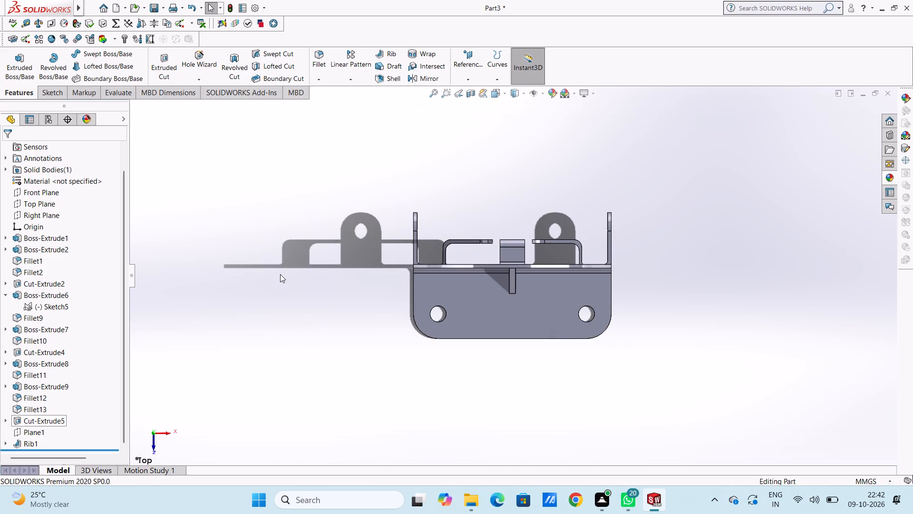
pyautogui.scroll(2, 627, 309)
pyautogui.scroll(-1, 624, 303)
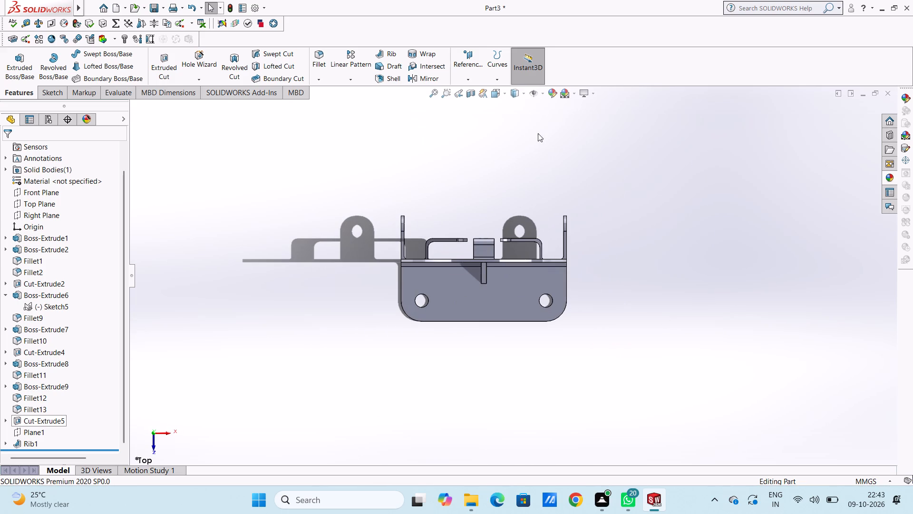
pyautogui.click(476, 60)
pyautogui.click(477, 89)
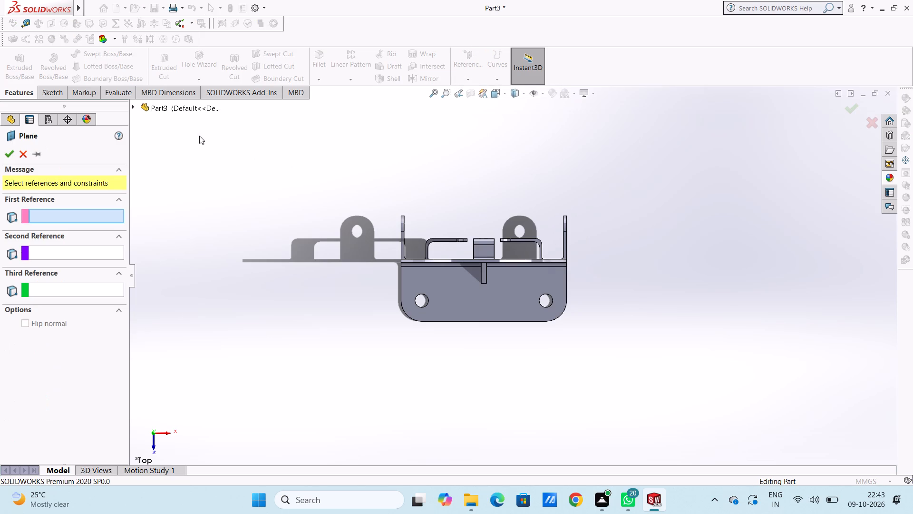
pyautogui.click(160, 108)
pyautogui.click(132, 106)
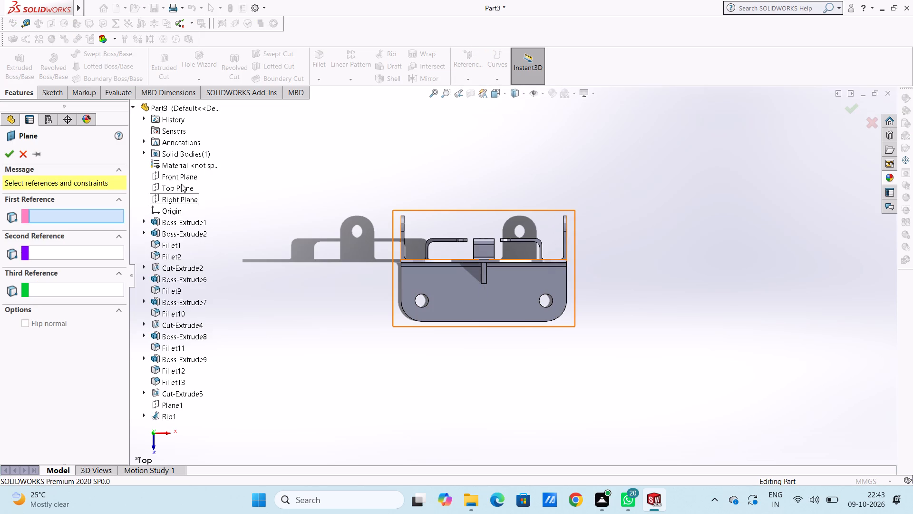
pyautogui.click(183, 199)
pyautogui.doubleClick(71, 298)
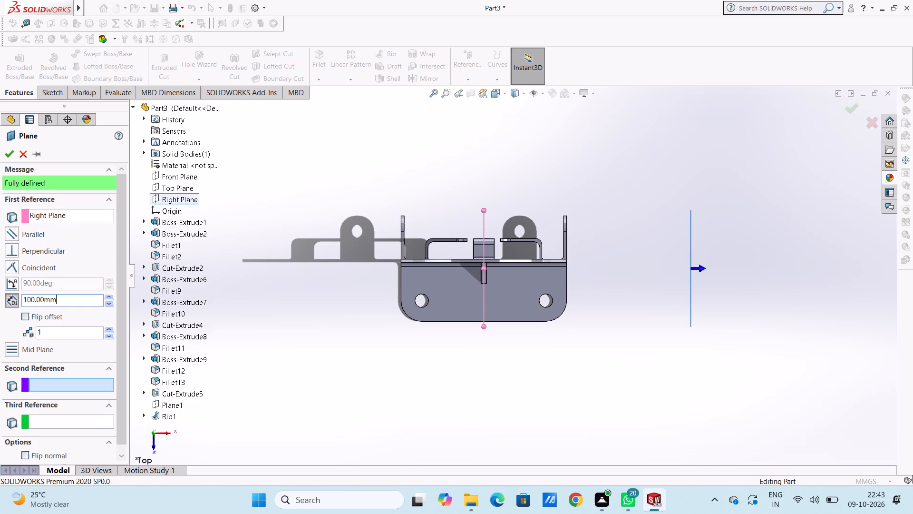
pyautogui.write('30')
pyautogui.press('Return')
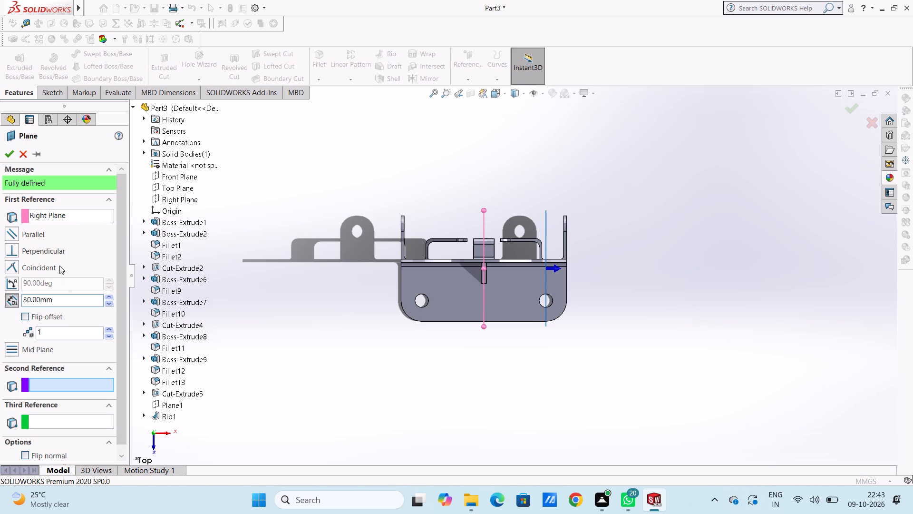
pyautogui.click(9, 155)
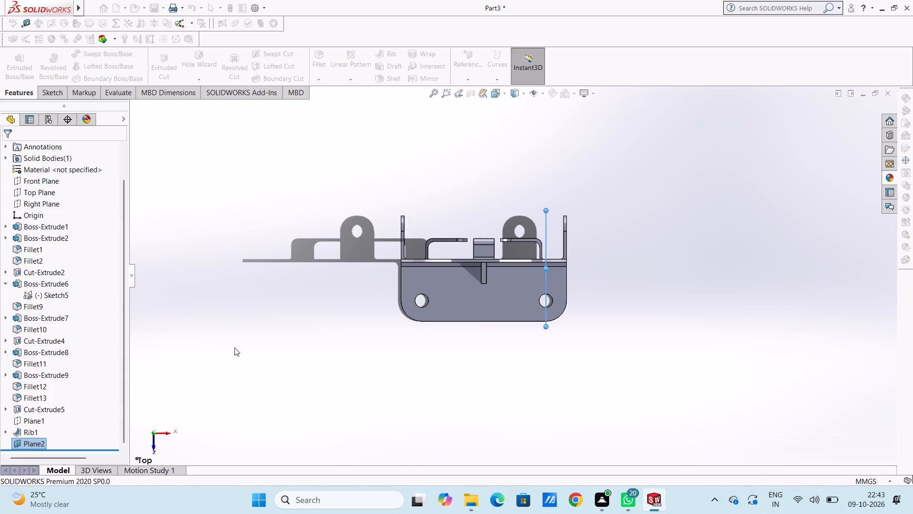
pyautogui.click(242, 352)
# Start a new sketch on the 30 mm offset plane, viewed from the right side.
pyautogui.hotkey('ctrl', '4')
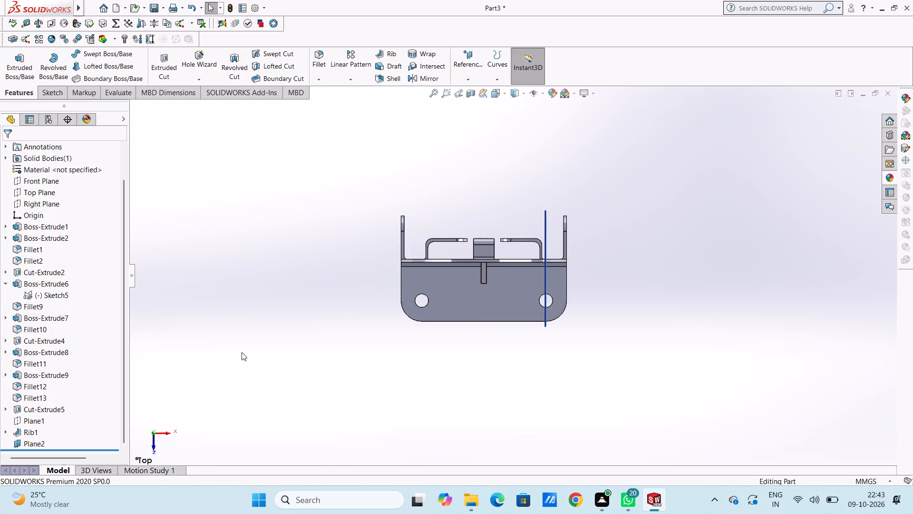
pyautogui.scroll(3, 242, 352)
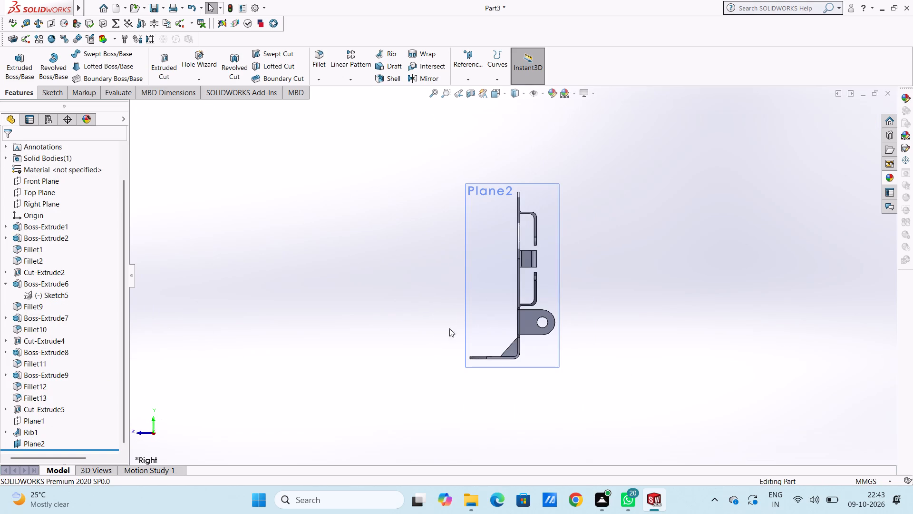
pyautogui.click(476, 312)
pyautogui.click(518, 289)
pyautogui.click(386, 335)
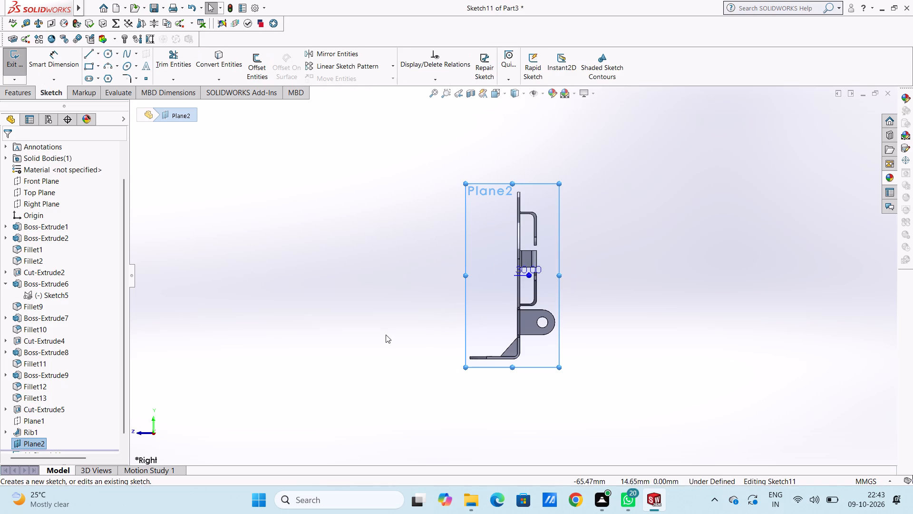
# Sketch a diagonal line about 15.4 mm long over the first rib's sloped edge, from the upright plate to the base flange.
pyautogui.scroll(-5, 560, 385)
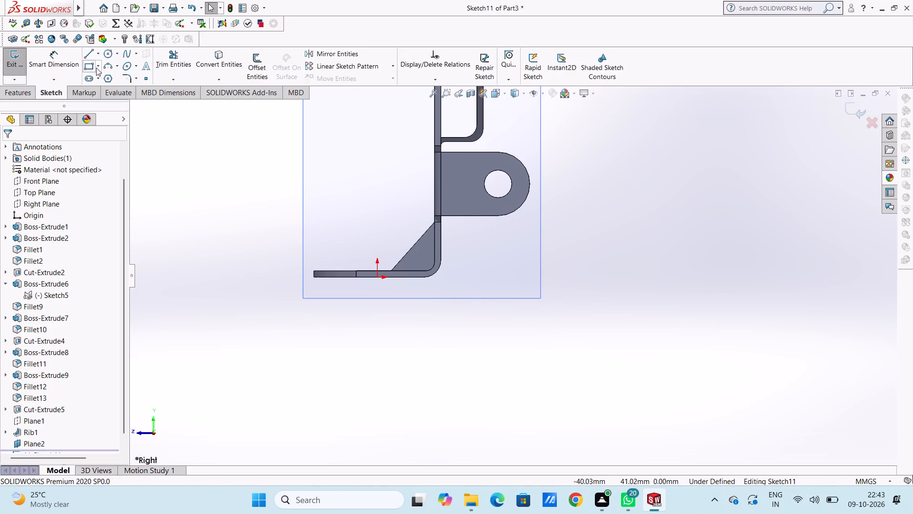
pyautogui.click(93, 53)
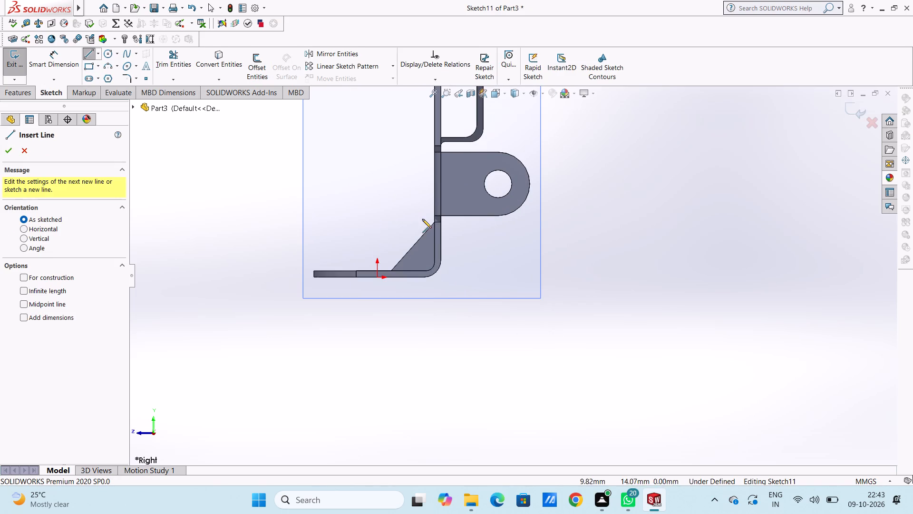
pyautogui.click(434, 222)
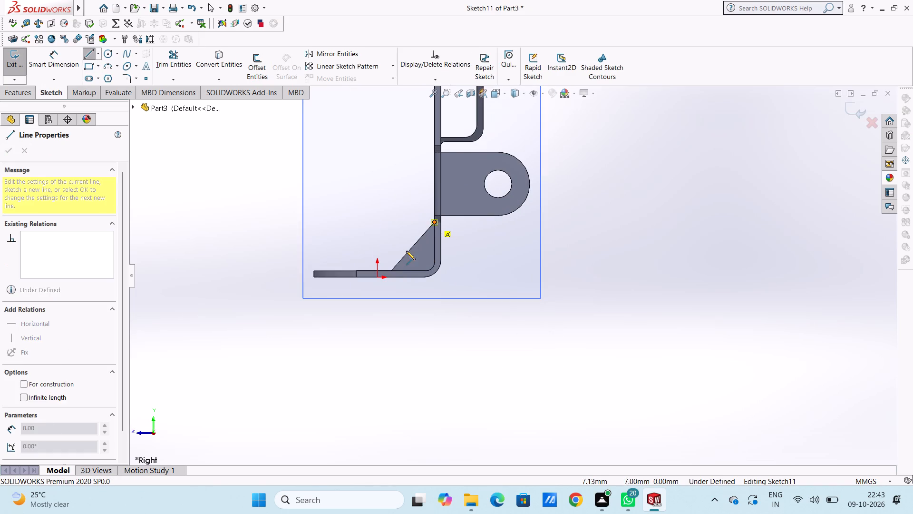
pyautogui.click(390, 270)
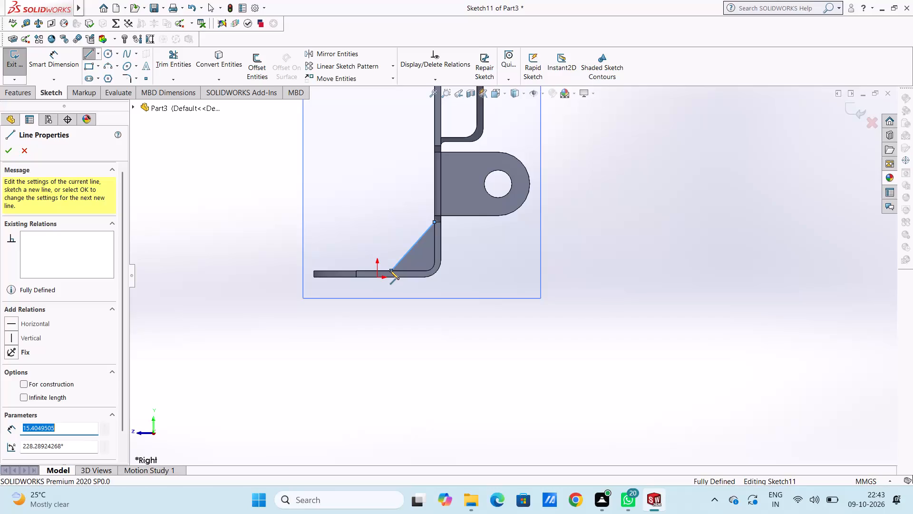
pyautogui.press('Escape')
pyautogui.press('Escape')
pyautogui.press('Escape')
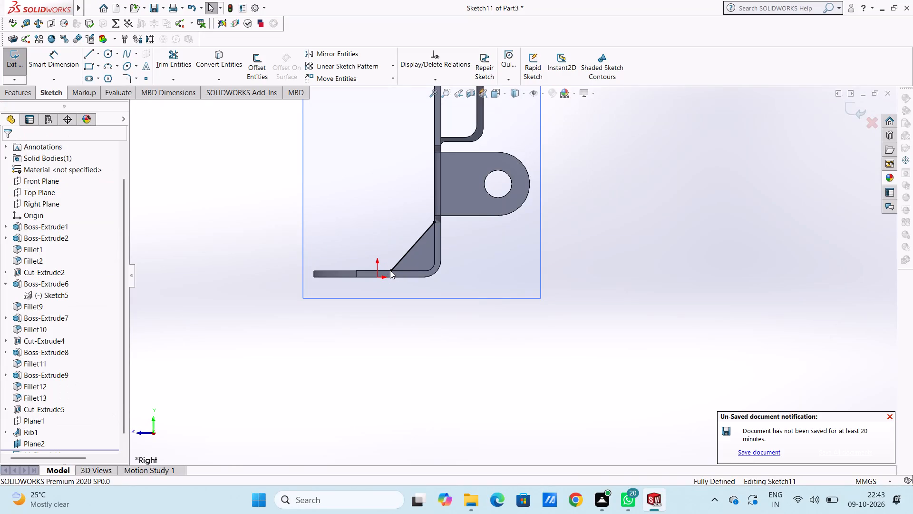
pyautogui.moveTo(255, 233); pyautogui.dragTo(265, 246, button='middle')
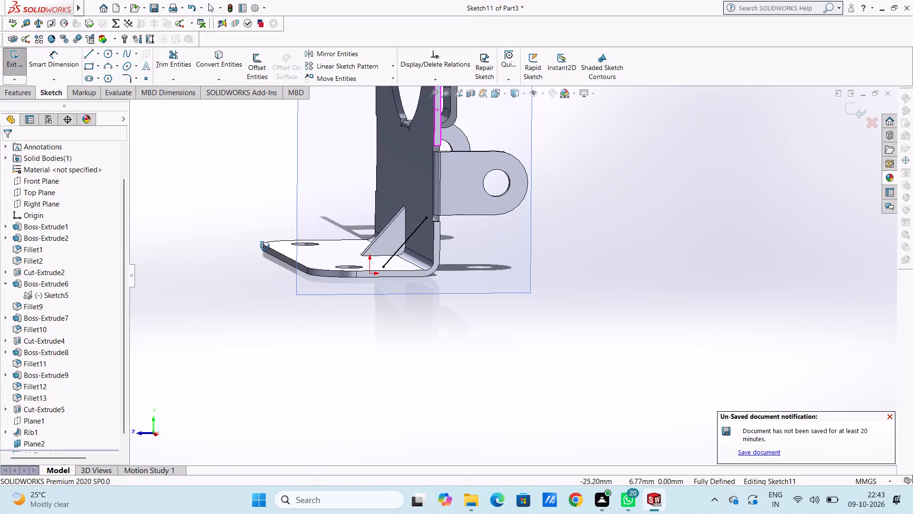
# Create a 2.5 mm thick rib, centred on the diagonal line, with the material side flipped toward the base bend.
pyautogui.moveTo(265, 246); pyautogui.dragTo(264, 247, button='middle')
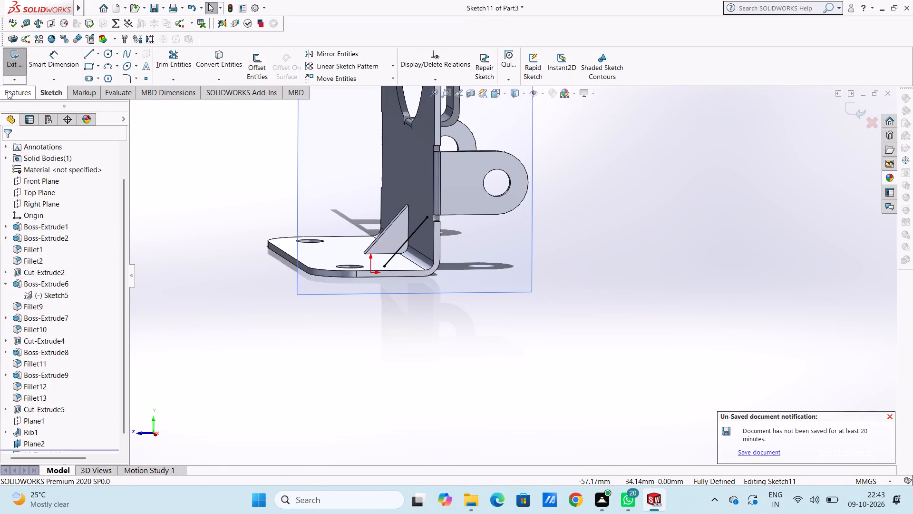
pyautogui.click(9, 92)
pyautogui.click(381, 52)
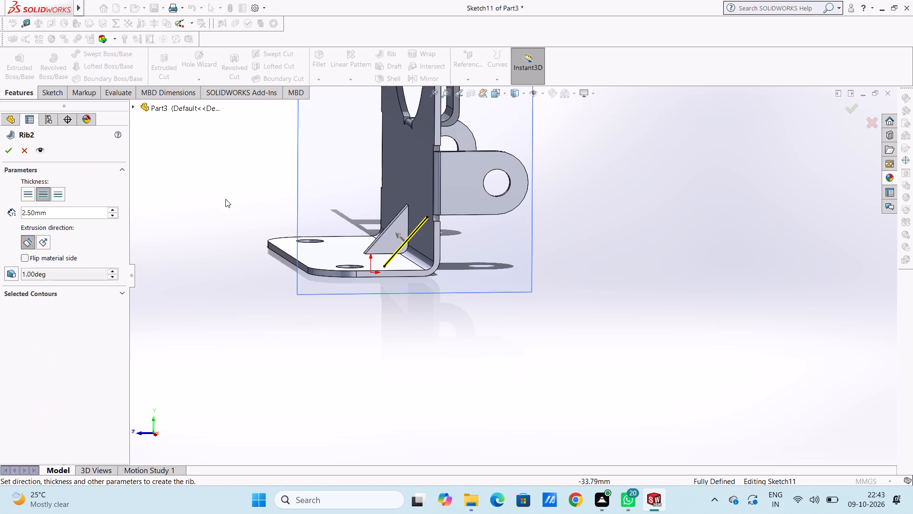
pyautogui.click(26, 257)
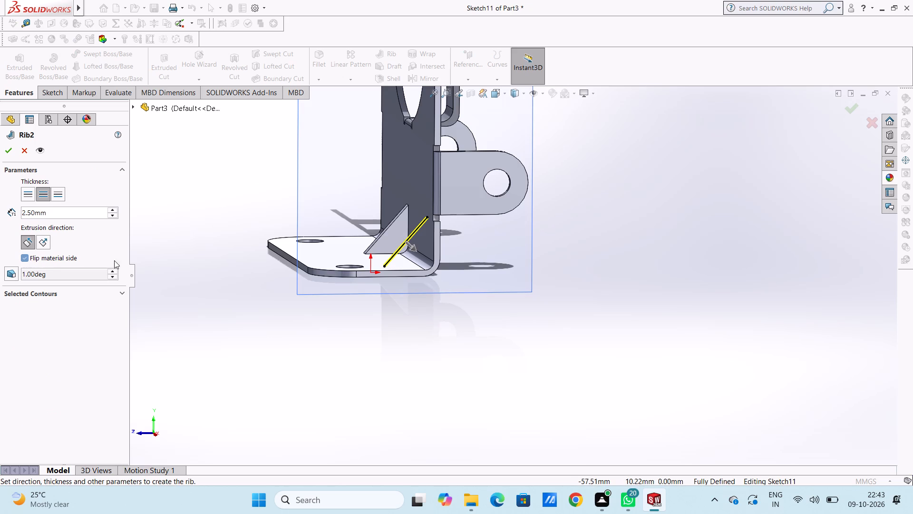
pyautogui.click(9, 150)
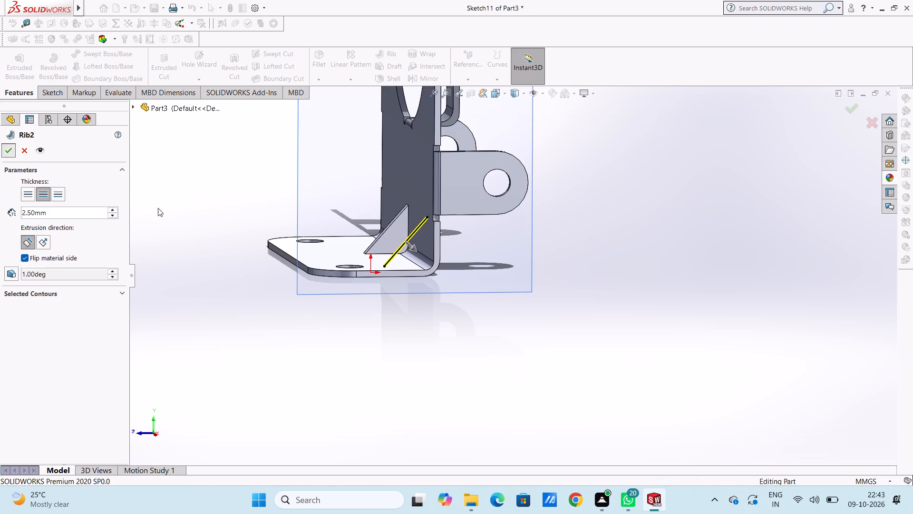
pyautogui.click(165, 210)
# Hide the 30 mm offset reference plane that carries the second rib's sketch.
pyautogui.moveTo(209, 201); pyautogui.dragTo(262, 247, button='middle')
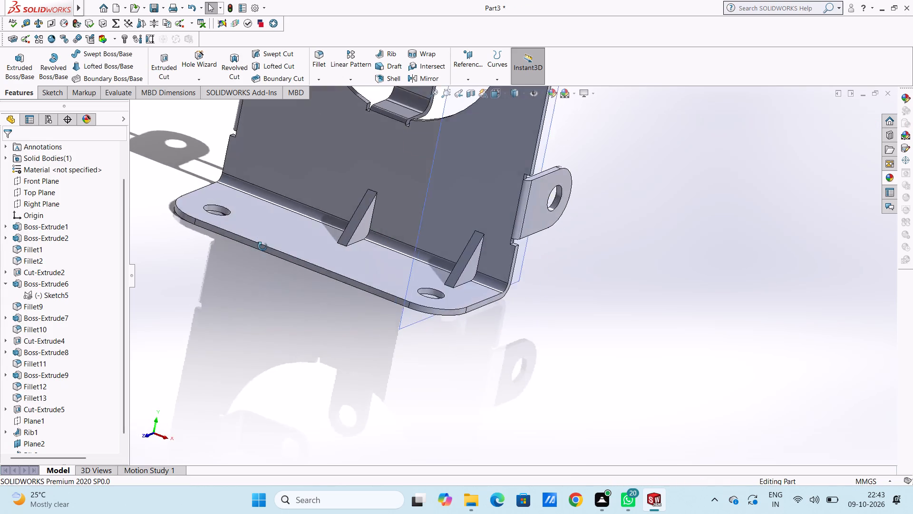
pyautogui.moveTo(262, 247); pyautogui.dragTo(248, 219, button='middle')
pyautogui.scroll(4, 248, 219)
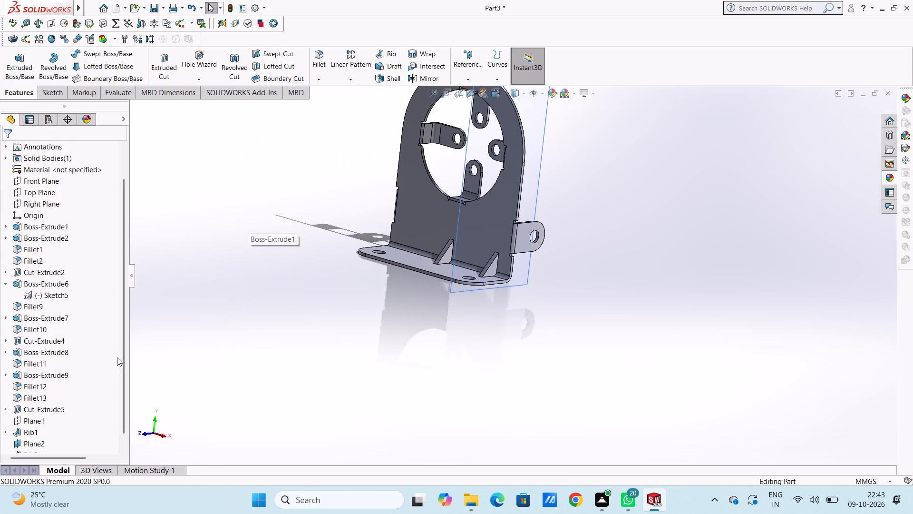
pyautogui.scroll(-5, 89, 395)
pyautogui.click(43, 432)
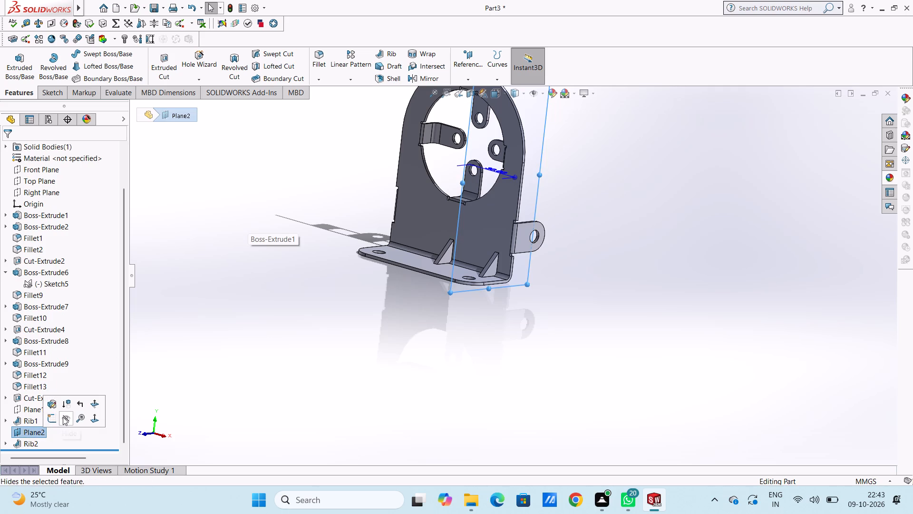
pyautogui.click(63, 416)
pyautogui.click(289, 358)
# Create a third reference plane offset 30 mm from the Right Plane with the offset flipped to the opposite side.
pyautogui.moveTo(289, 286); pyautogui.dragTo(321, 320, button='middle')
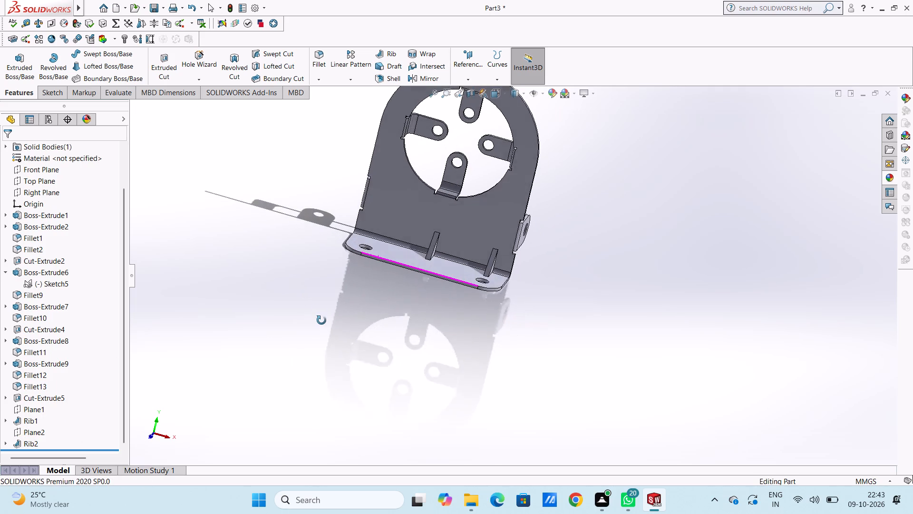
pyautogui.moveTo(321, 320); pyautogui.dragTo(398, 341, button='middle')
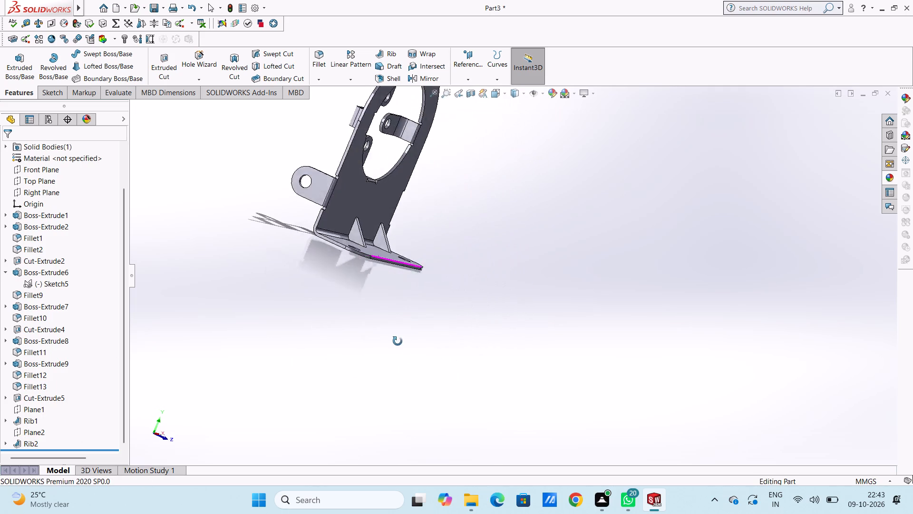
pyautogui.moveTo(398, 341); pyautogui.dragTo(278, 300, button='middle')
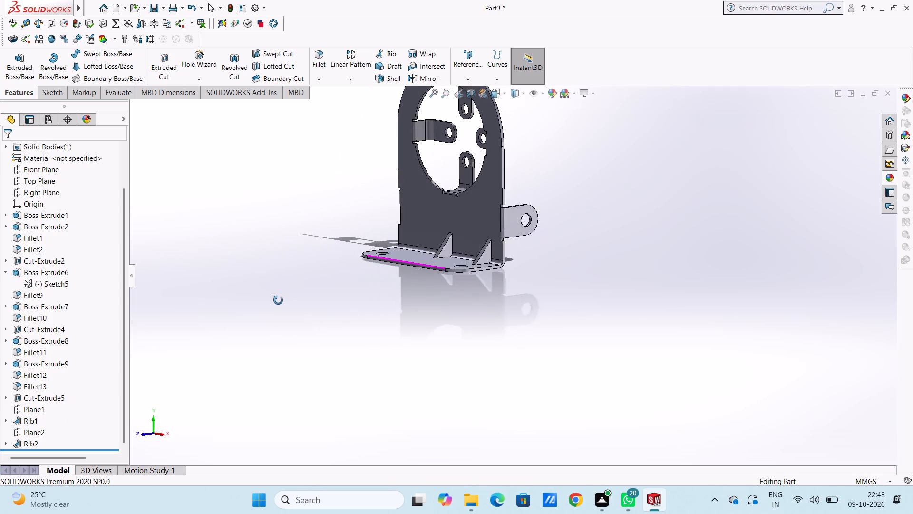
pyautogui.moveTo(278, 300); pyautogui.dragTo(321, 338, button='middle')
pyautogui.scroll(4, 327, 326)
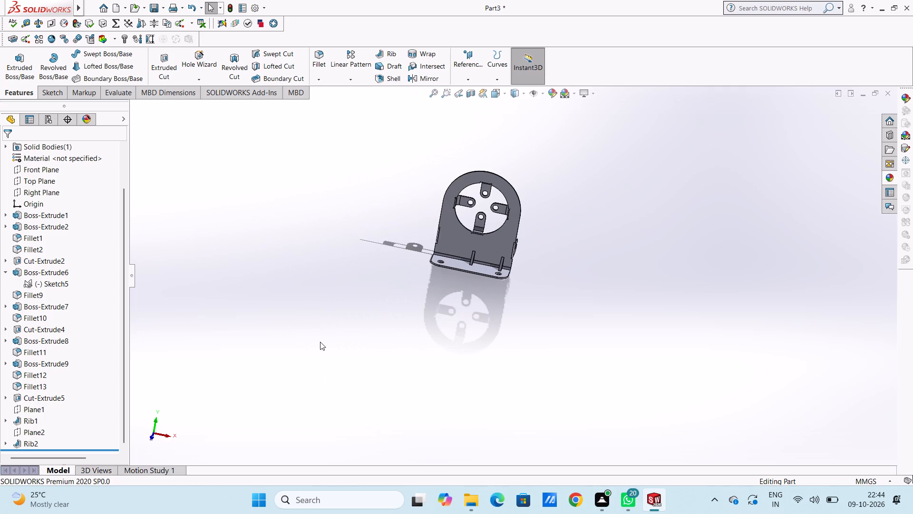
pyautogui.hotkey('ctrl', '5')
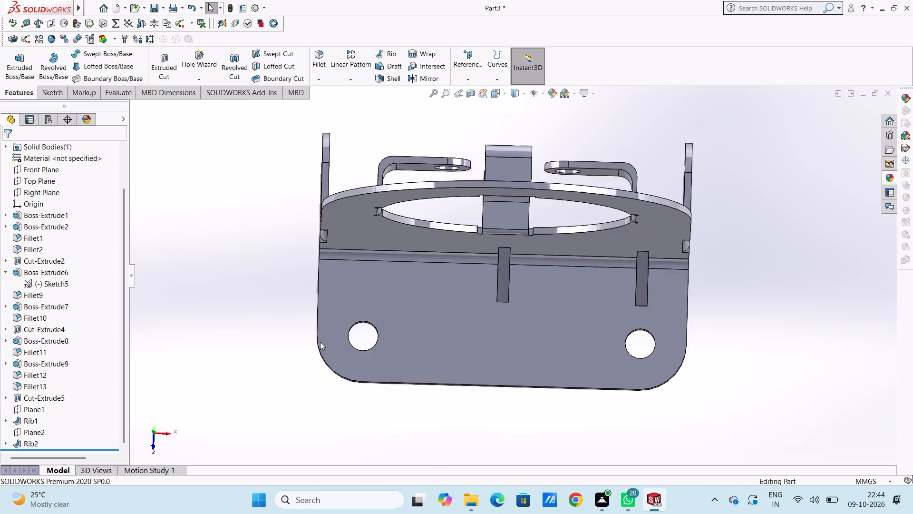
pyautogui.scroll(4, 320, 342)
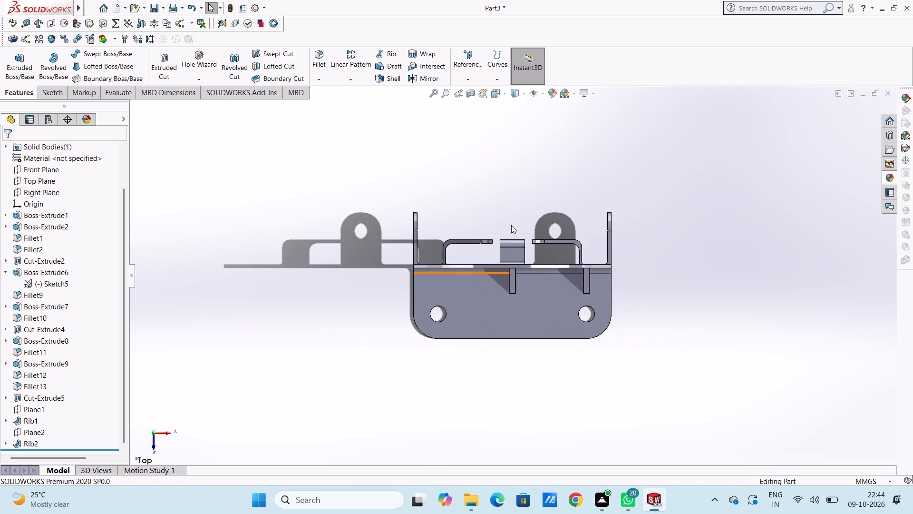
pyautogui.click(472, 57)
pyautogui.click(486, 92)
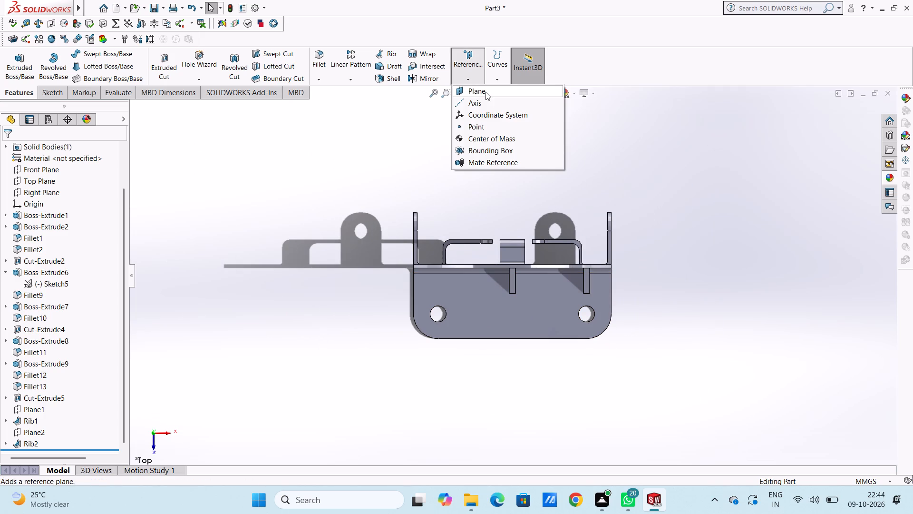
pyautogui.click(133, 106)
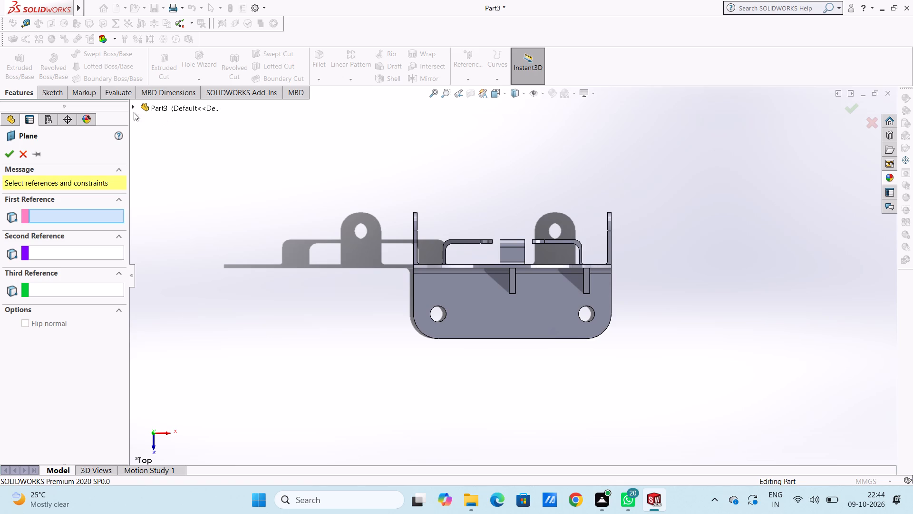
pyautogui.click(187, 197)
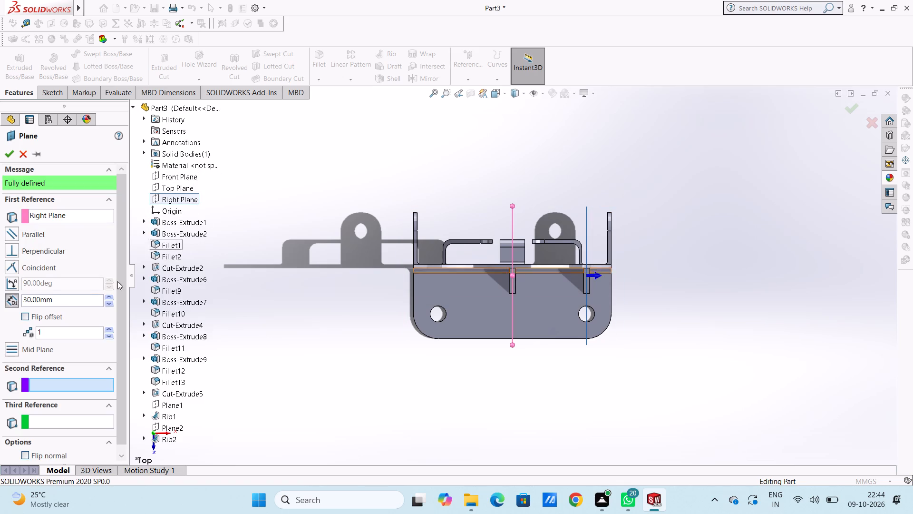
pyautogui.doubleClick(66, 302)
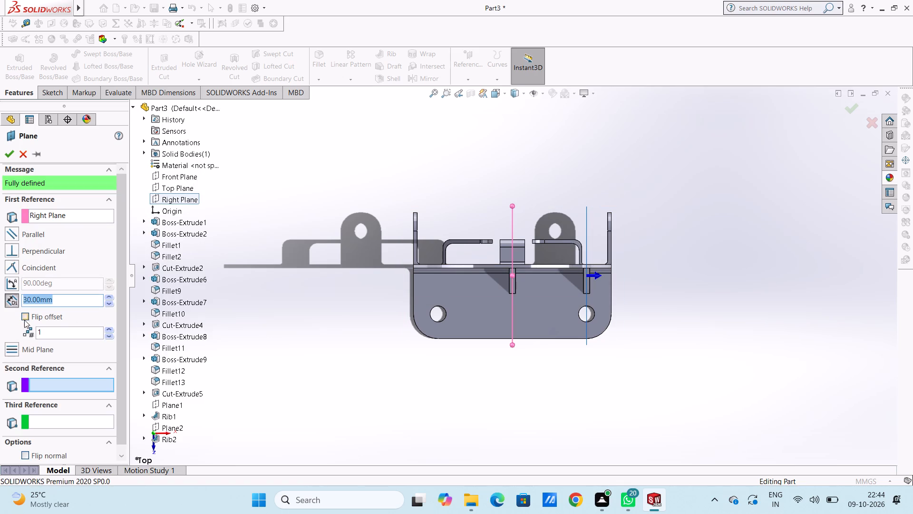
pyautogui.click(24, 316)
pyautogui.click(12, 157)
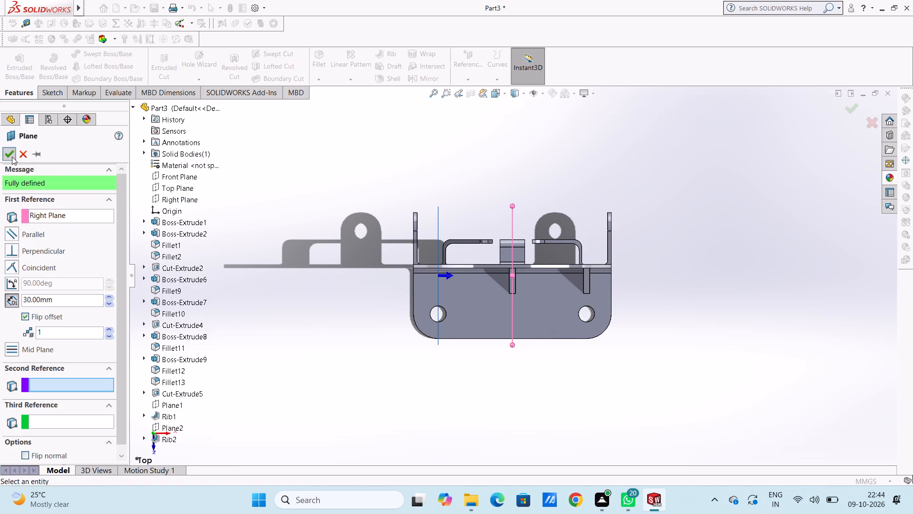
pyautogui.click(298, 280)
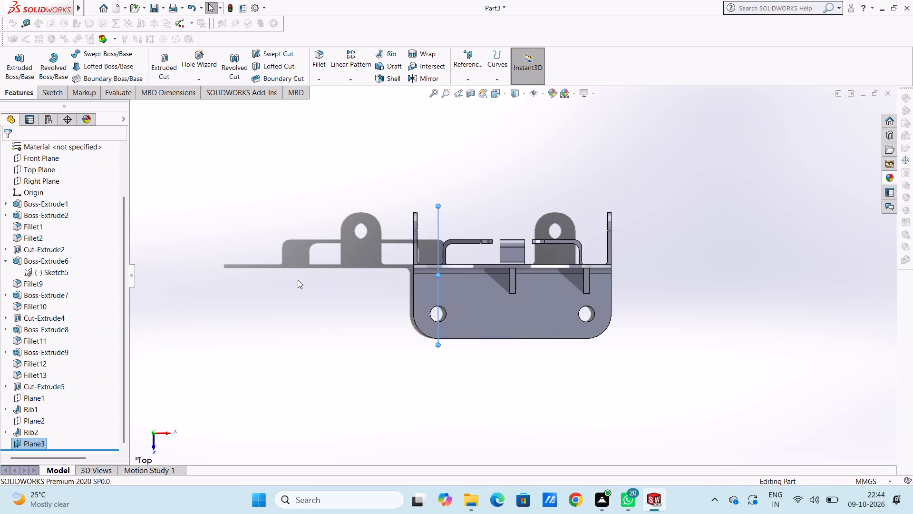
# Start a new sketch on the flipped 30 mm offset plane, viewed from the left side.
pyautogui.hotkey('ctrl', '3')
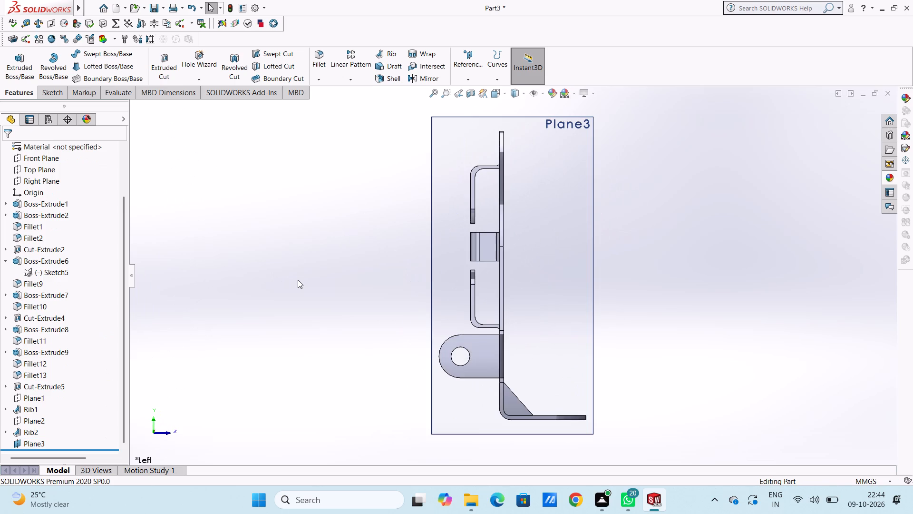
pyautogui.scroll(5, 298, 280)
pyautogui.scroll(-4, 537, 332)
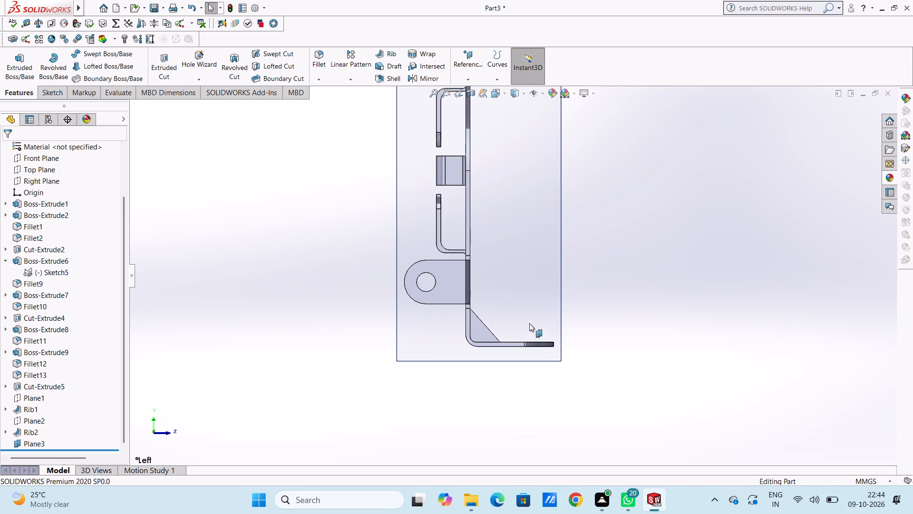
pyautogui.click(510, 262)
pyautogui.click(556, 237)
pyautogui.click(290, 308)
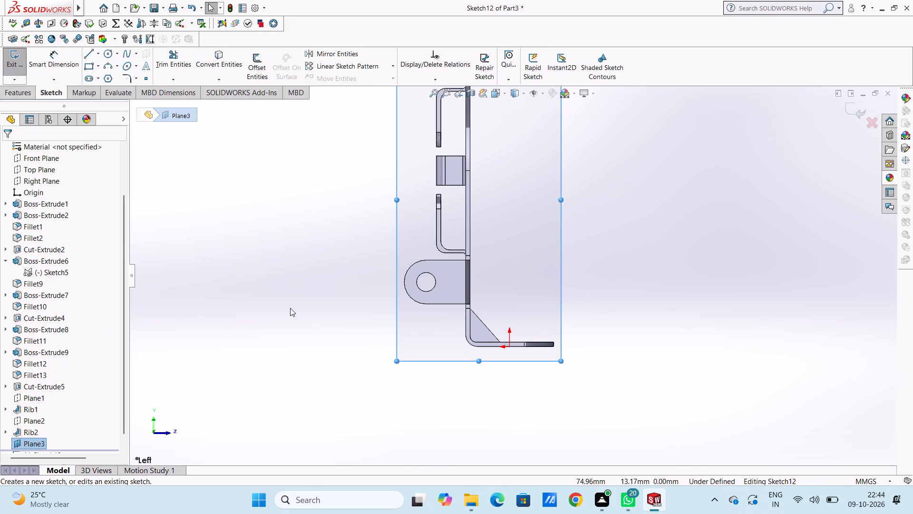
# Sketch a diagonal line about 15.4 mm long over the existing rib's sloped edge, from the upright plate to the base flange.
pyautogui.click(93, 55)
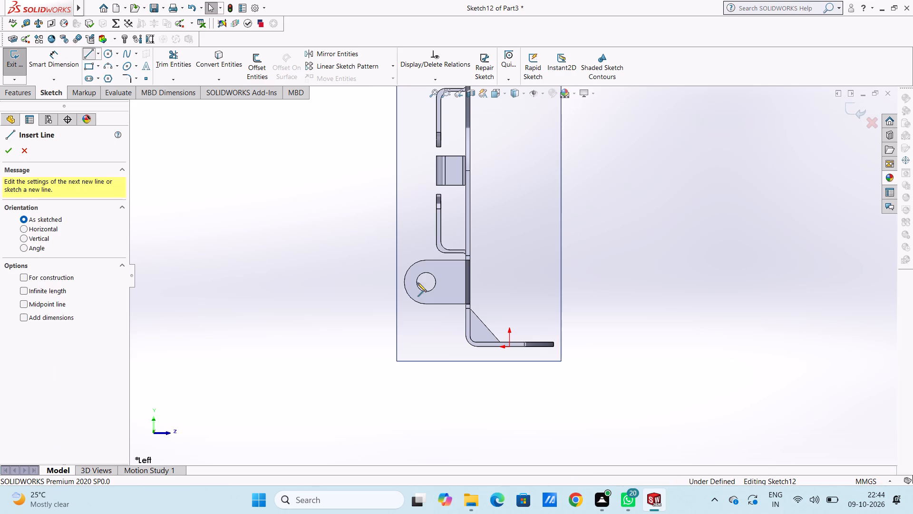
pyautogui.scroll(-3, 522, 346)
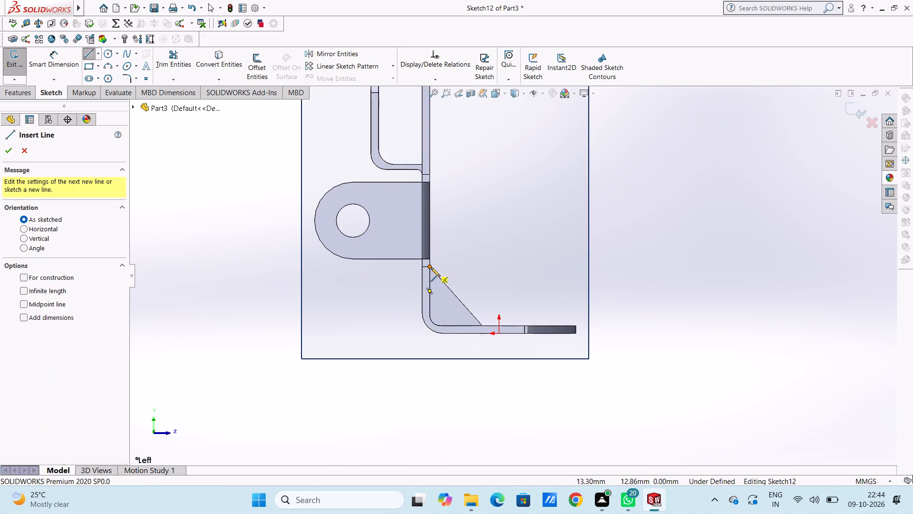
pyautogui.click(430, 267)
pyautogui.click(483, 325)
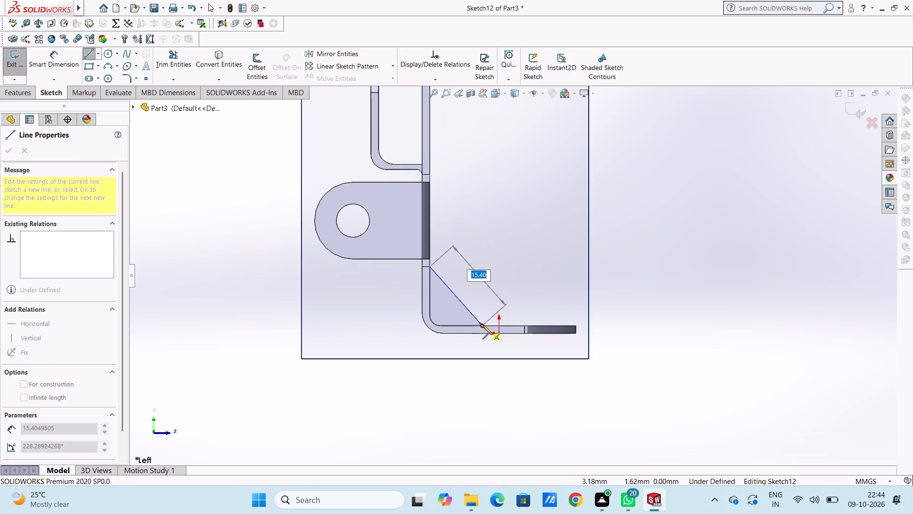
pyautogui.rightClick(363, 366)
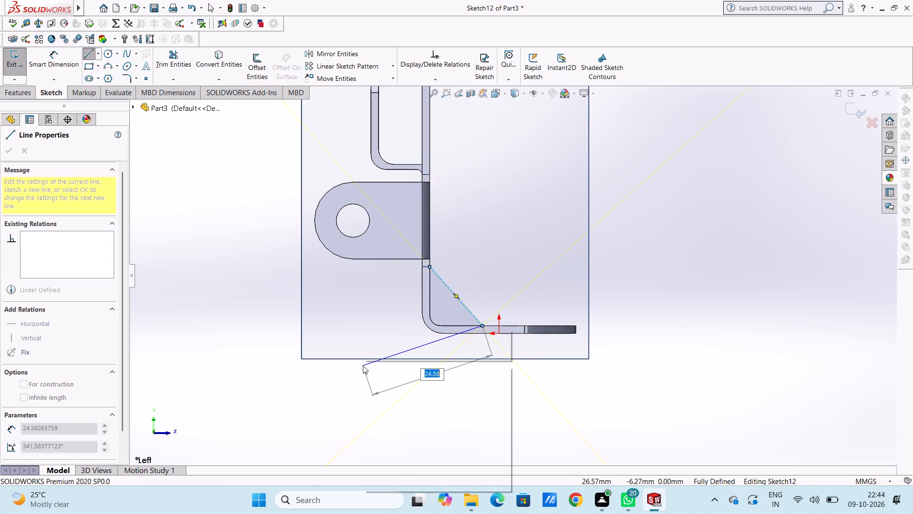
pyautogui.click(393, 372)
pyautogui.click(328, 379)
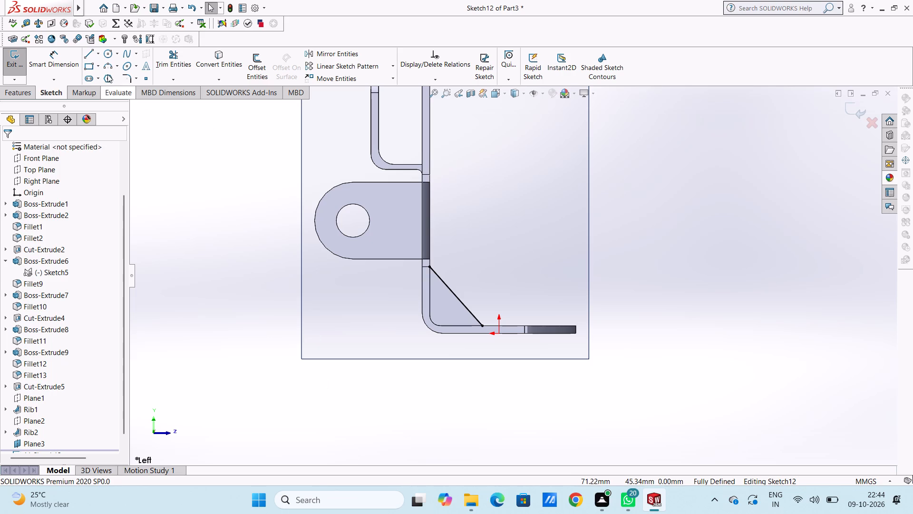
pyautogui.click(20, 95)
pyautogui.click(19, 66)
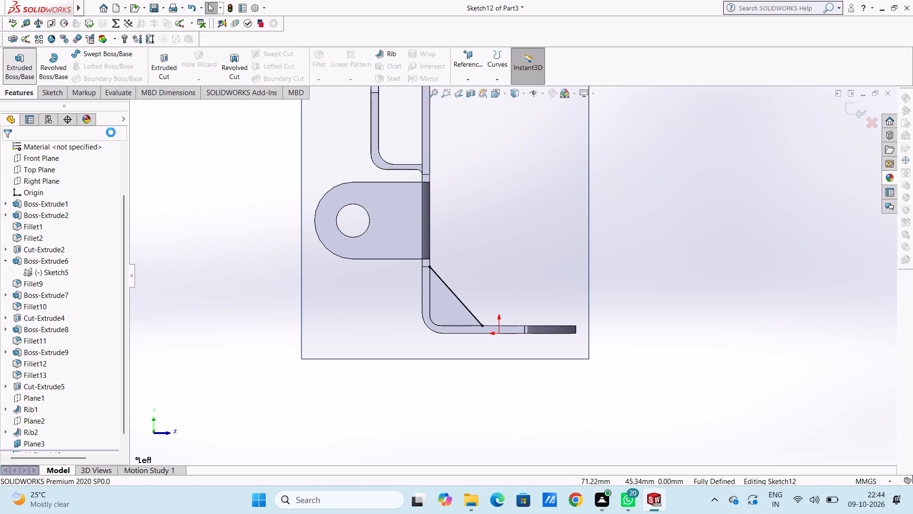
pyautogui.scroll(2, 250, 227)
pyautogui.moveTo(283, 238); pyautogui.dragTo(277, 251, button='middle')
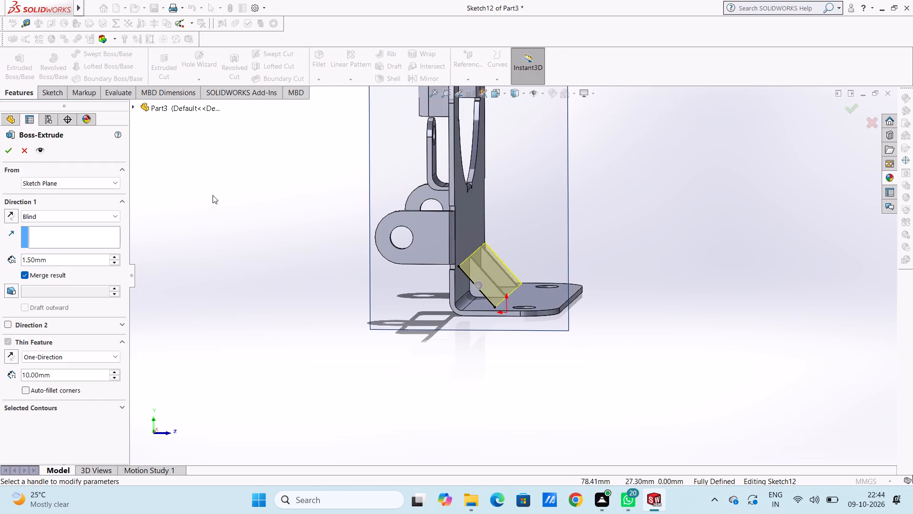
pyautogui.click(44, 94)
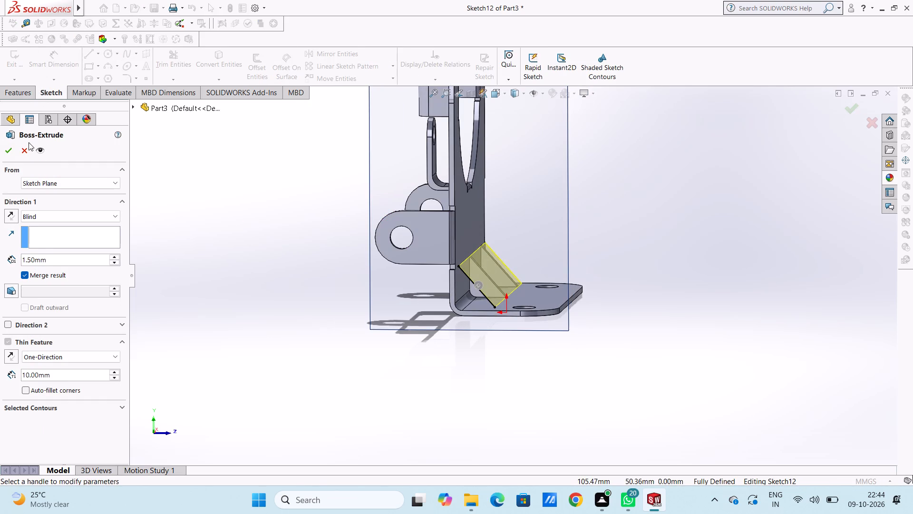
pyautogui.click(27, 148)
# Create a third 2.5 mm thick rib, centred on the diagonal line, with the material side flipped toward the base bend.
pyautogui.click(28, 94)
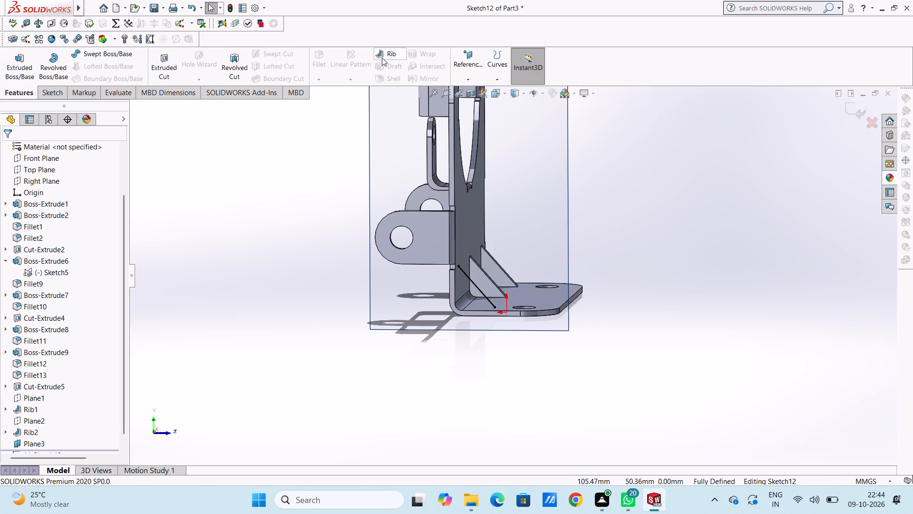
pyautogui.click(382, 55)
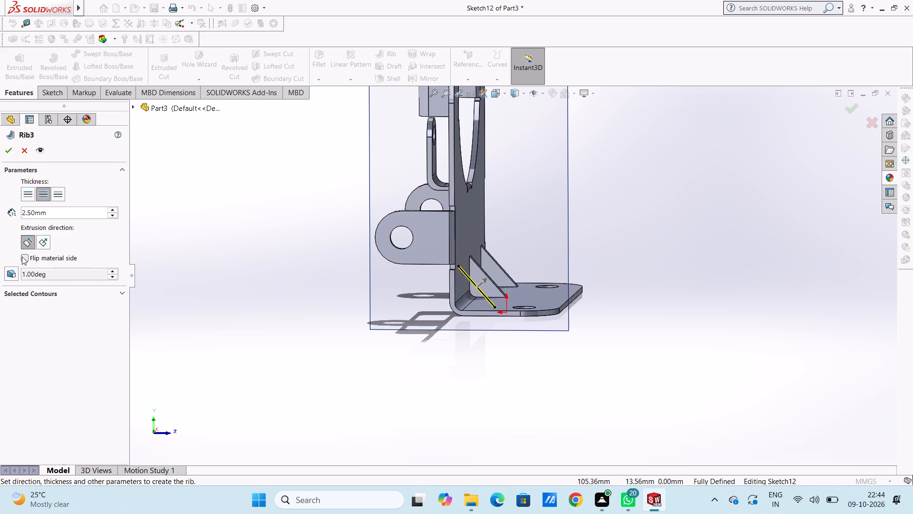
pyautogui.click(25, 257)
pyautogui.click(9, 151)
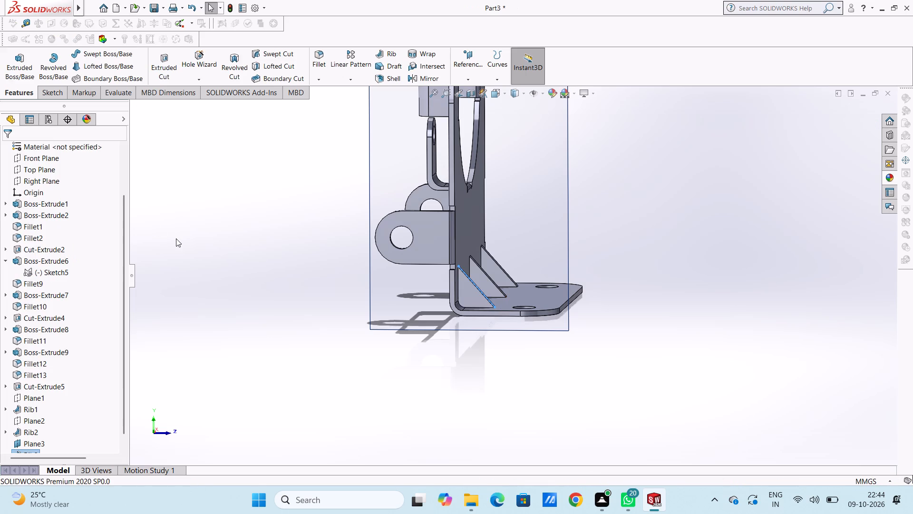
pyautogui.click(176, 238)
# Hide the third reference plane, the one offset 30 mm to the opposite side.
pyautogui.scroll(-3, 57, 409)
pyautogui.click(42, 431)
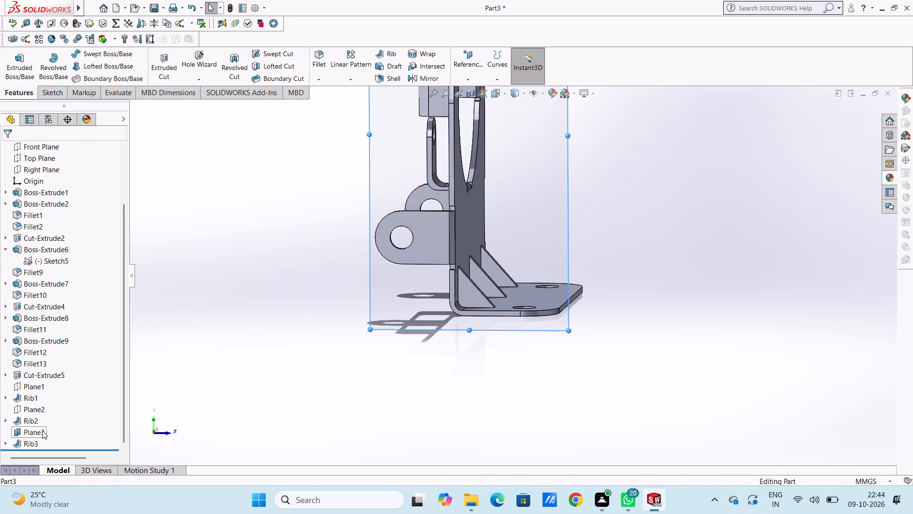
pyautogui.click(62, 415)
pyautogui.click(222, 398)
# Examine the bracket and its three stiffening ribs from several angles.
pyautogui.scroll(4, 372, 384)
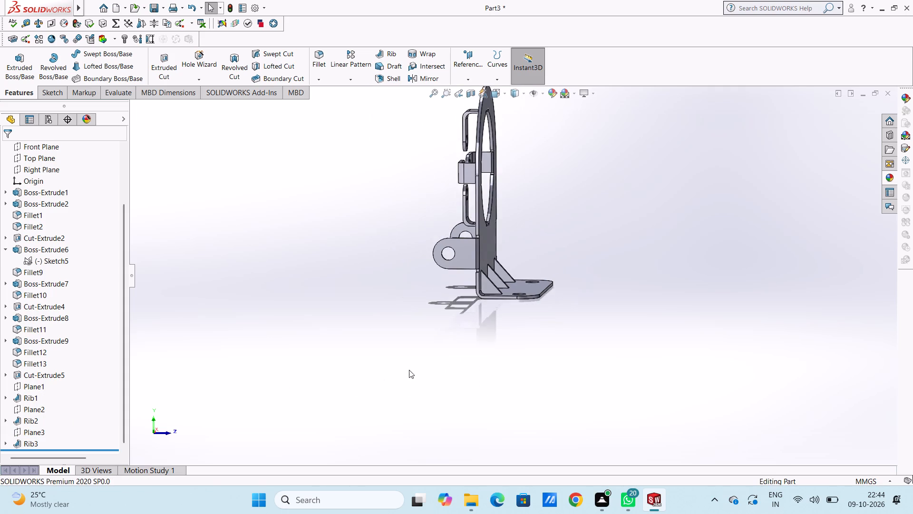
pyautogui.moveTo(416, 352); pyautogui.dragTo(252, 367, button='middle')
pyautogui.moveTo(550, 300); pyautogui.dragTo(573, 259, button='middle')
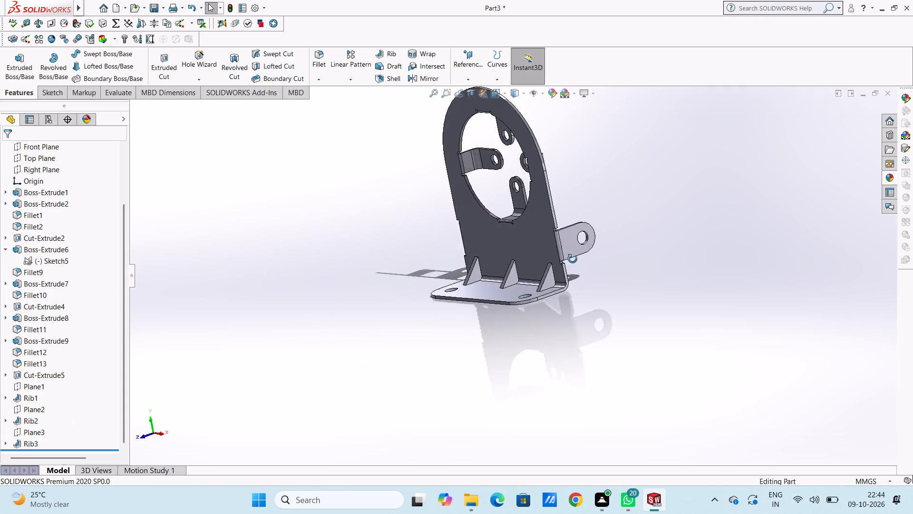
pyautogui.moveTo(573, 259); pyautogui.dragTo(570, 250, button='middle')
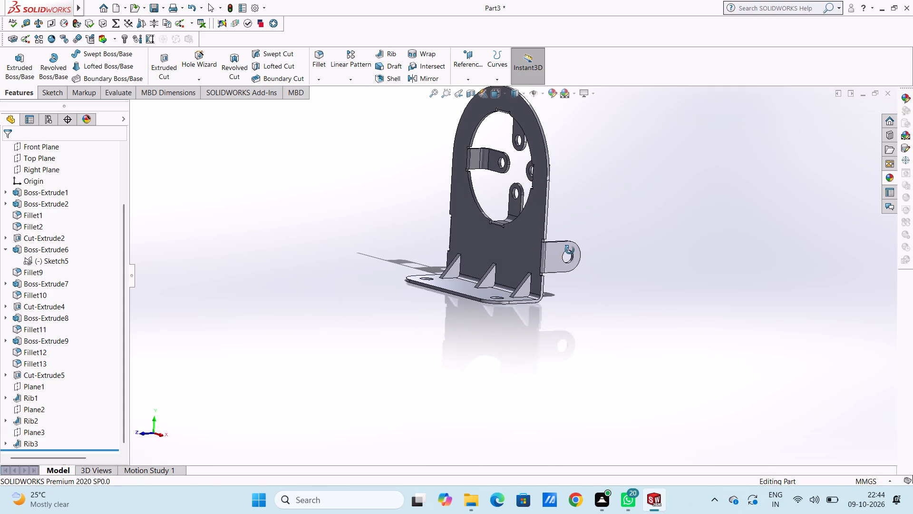
pyautogui.moveTo(570, 250); pyautogui.dragTo(571, 250, button='middle')
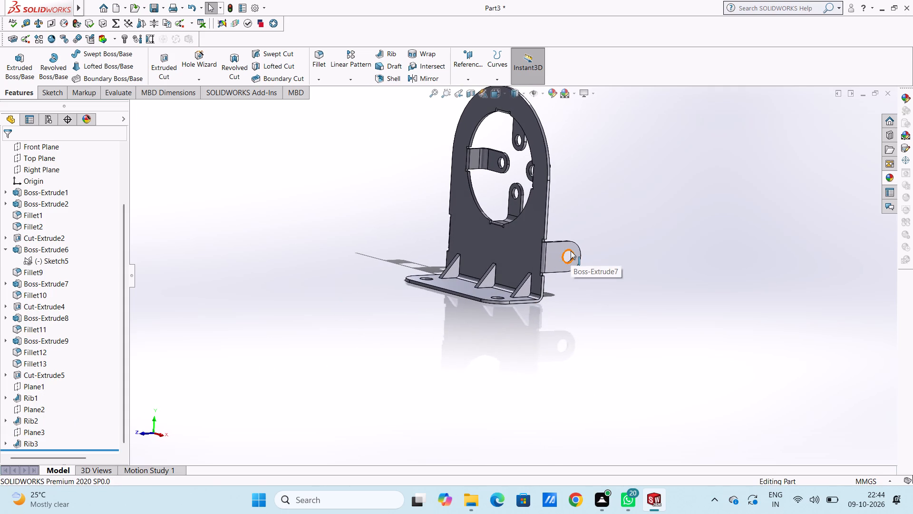
pyautogui.moveTo(571, 251); pyautogui.dragTo(580, 301, button='middle')
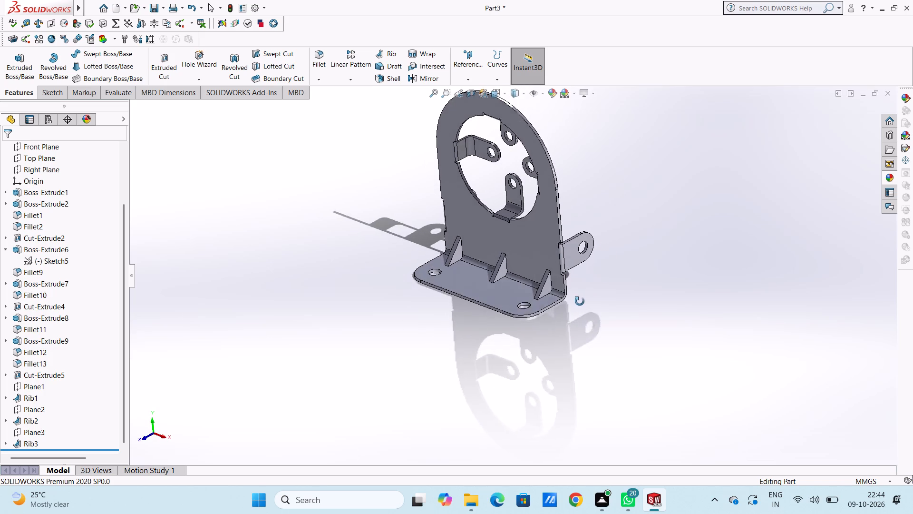
pyautogui.moveTo(580, 301); pyautogui.dragTo(573, 295, button='middle')
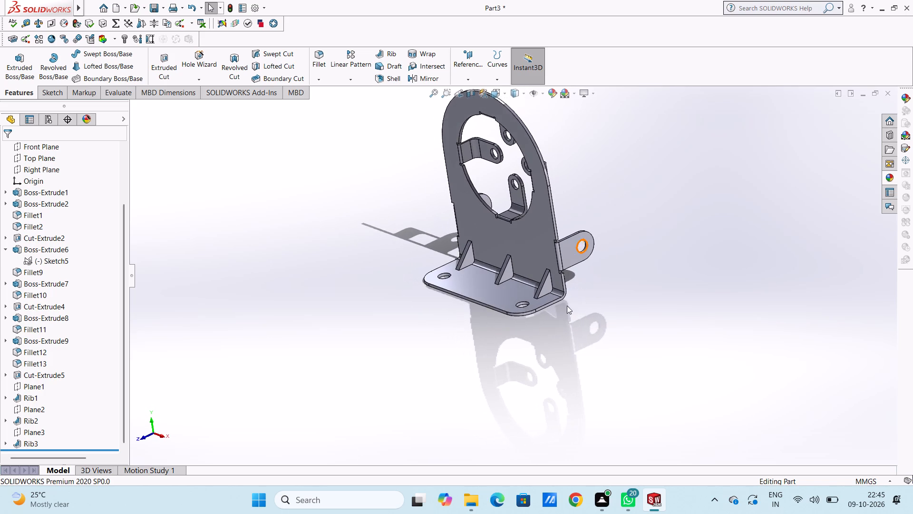
# Start a symmetric 0.5 mm fillet on the edge where the outer side of the rib nearest the side arm meets the base flange.
pyautogui.scroll(-11, 558, 276)
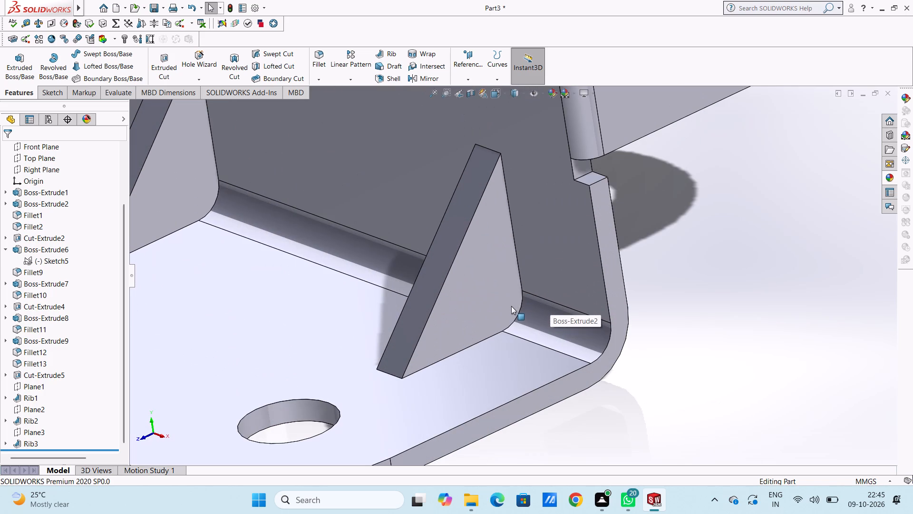
pyautogui.scroll(-1, 508, 306)
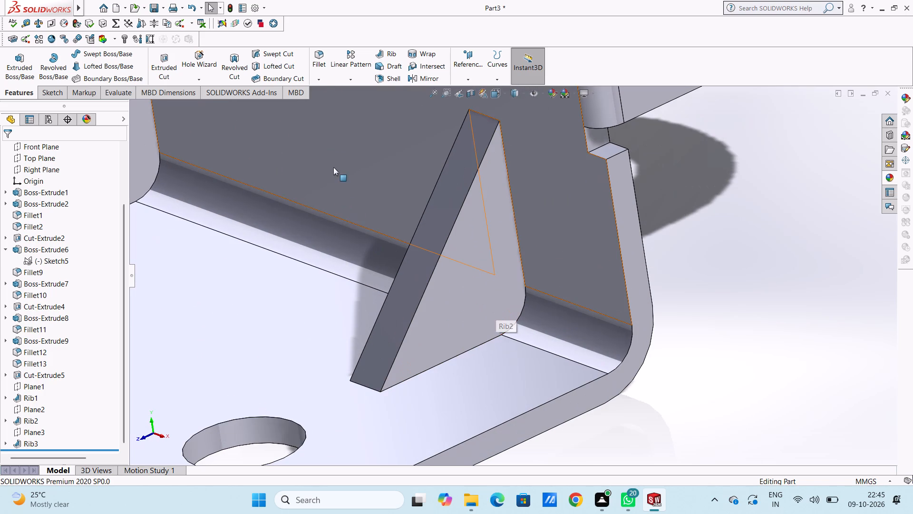
pyautogui.click(320, 54)
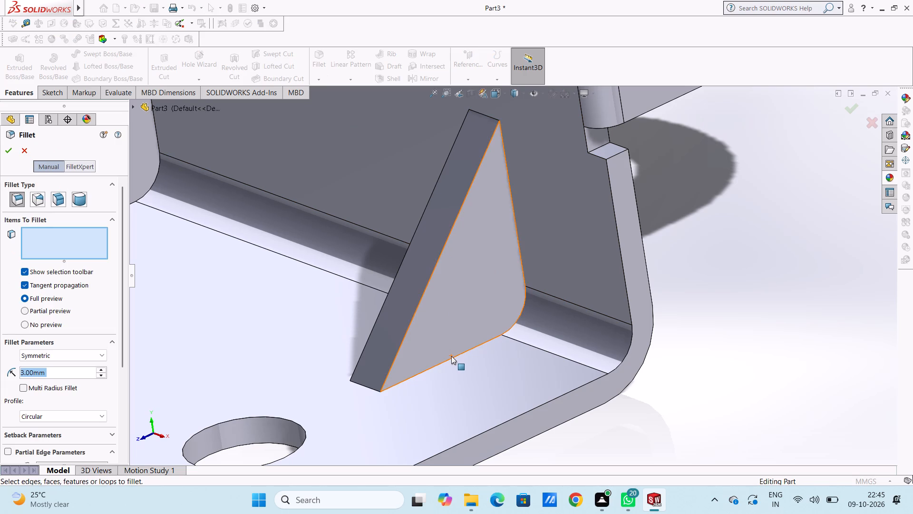
pyautogui.click(451, 356)
pyautogui.click(449, 347)
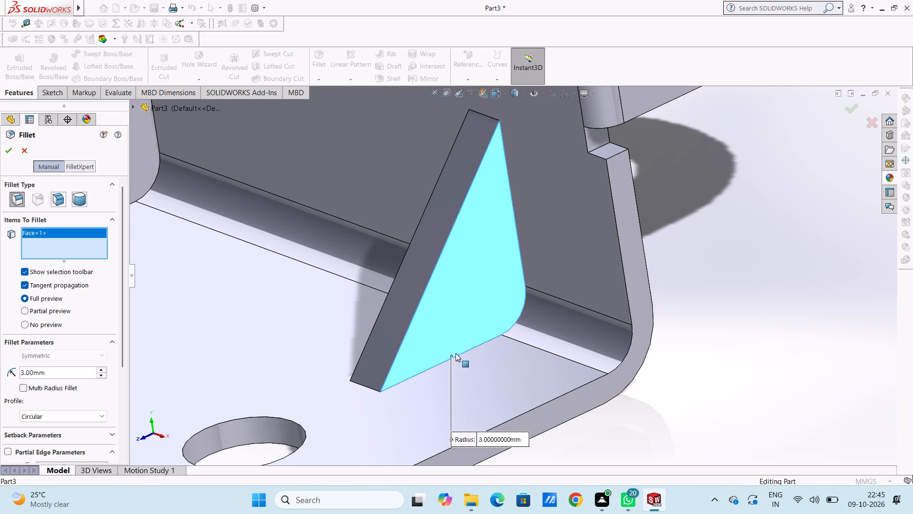
pyautogui.click(458, 356)
pyautogui.click(456, 320)
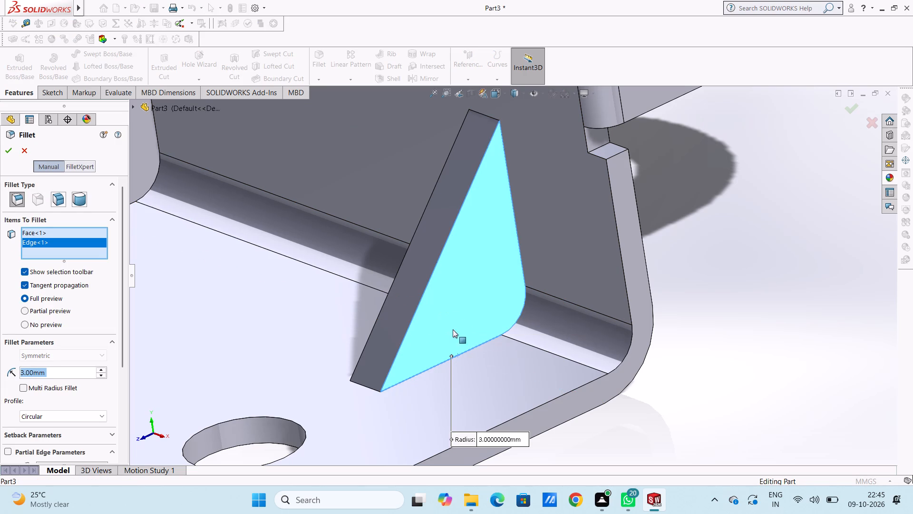
pyautogui.rightClick(83, 245)
pyautogui.click(107, 262)
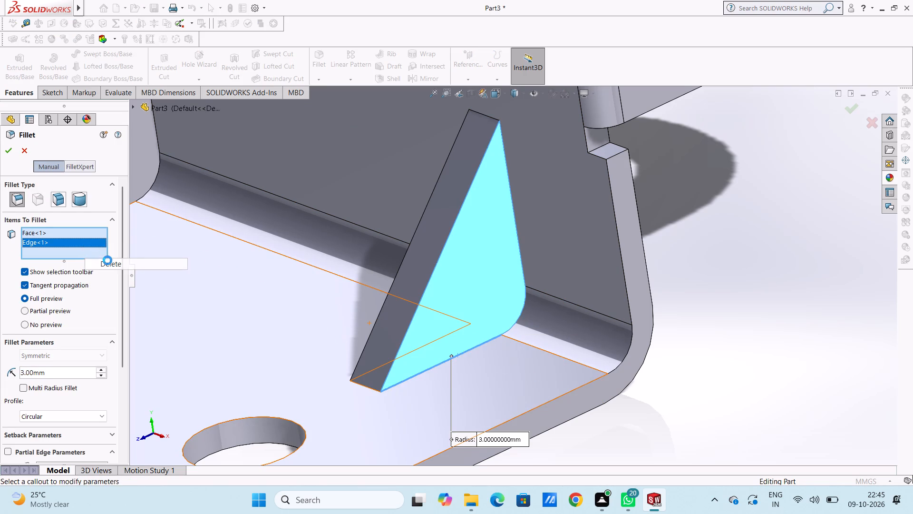
pyautogui.rightClick(87, 233)
pyautogui.click(104, 251)
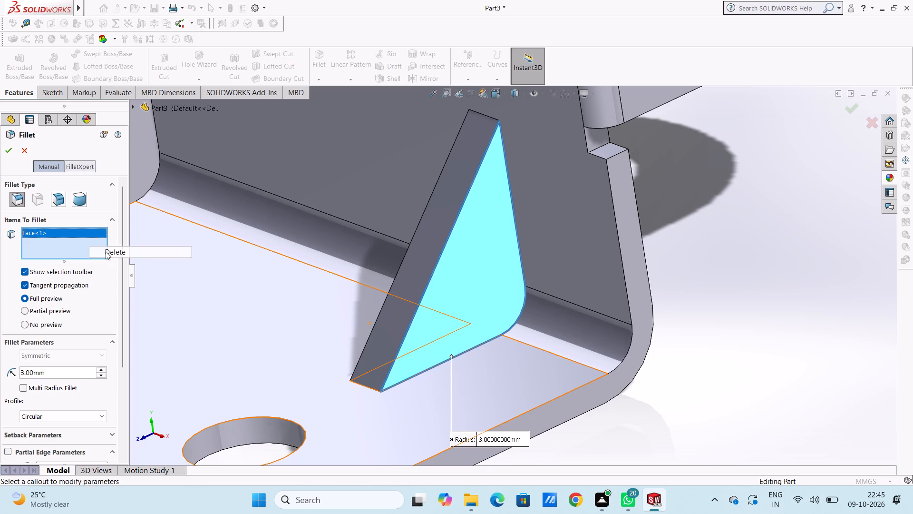
pyautogui.click(446, 360)
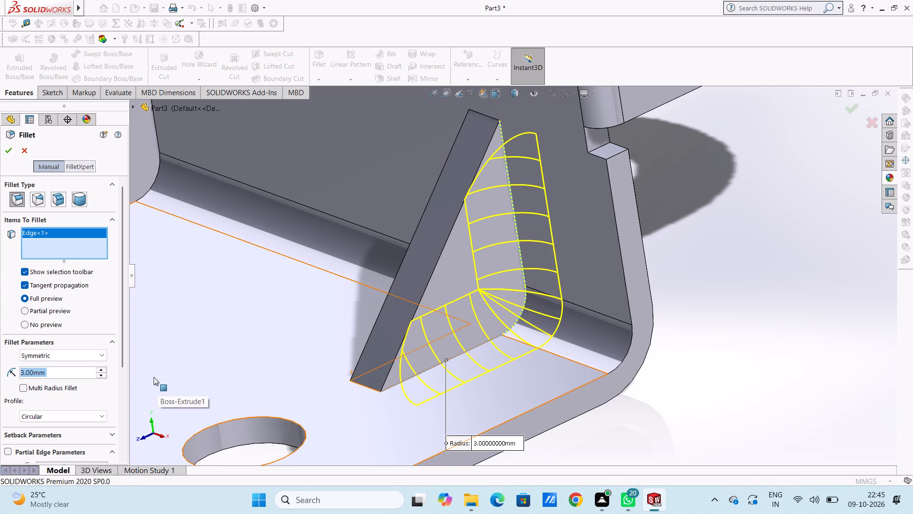
pyautogui.press('1')
pyautogui.press('Return')
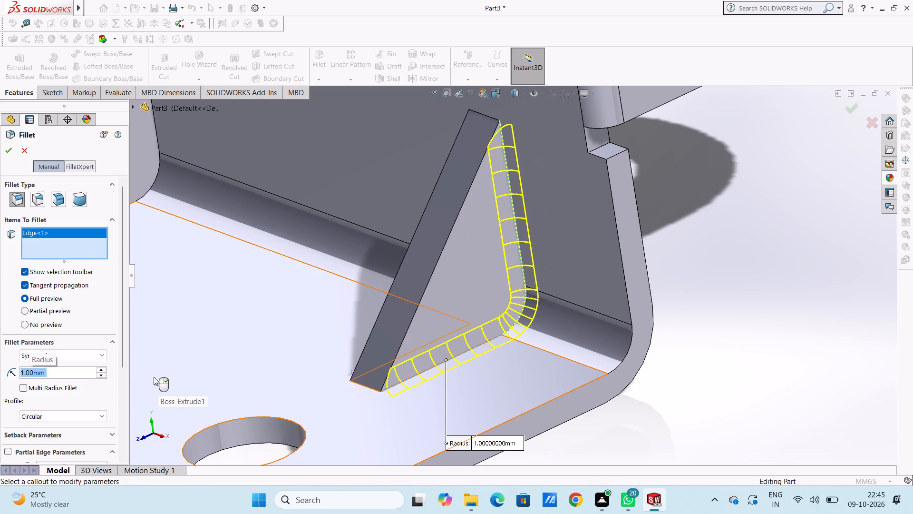
pyautogui.write('0.5')
pyautogui.press('Return')
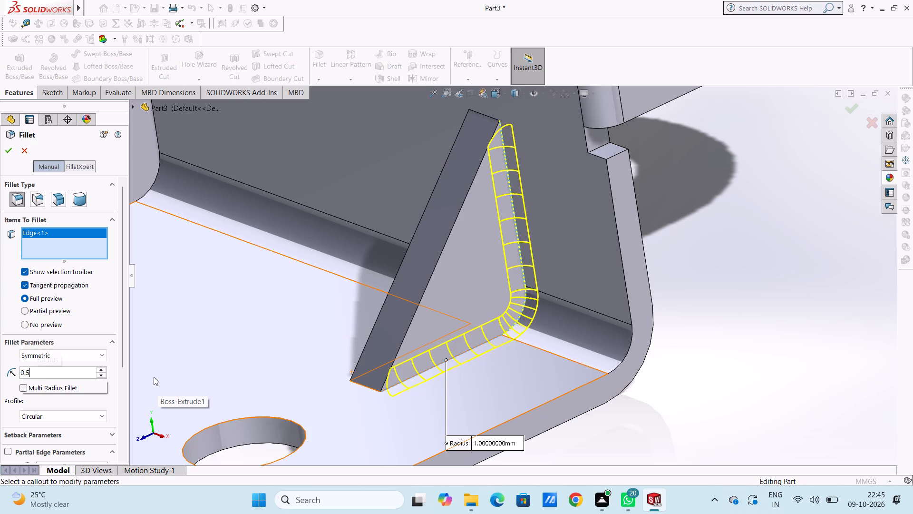
# Add the junction edge on the opposite side of the same rib to the 0.5 mm fillet.
pyautogui.scroll(2, 356, 299)
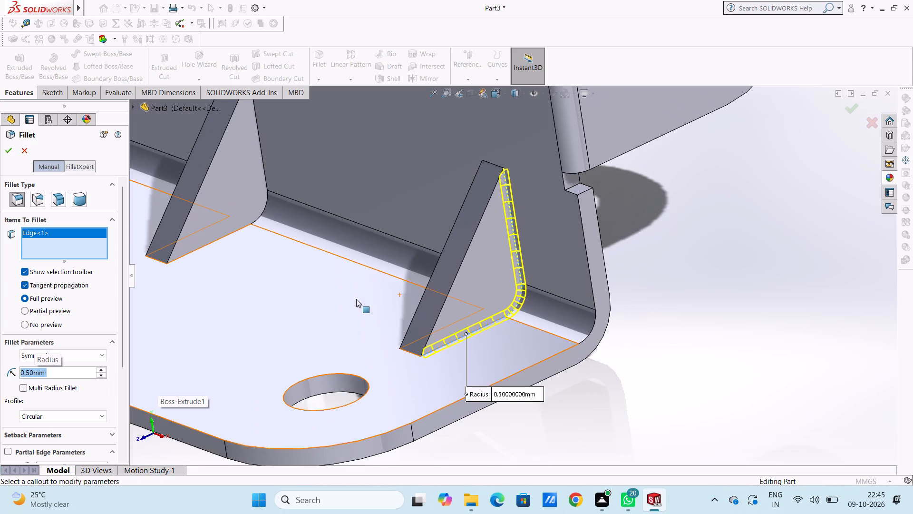
pyautogui.moveTo(356, 297); pyautogui.dragTo(436, 375, button='middle')
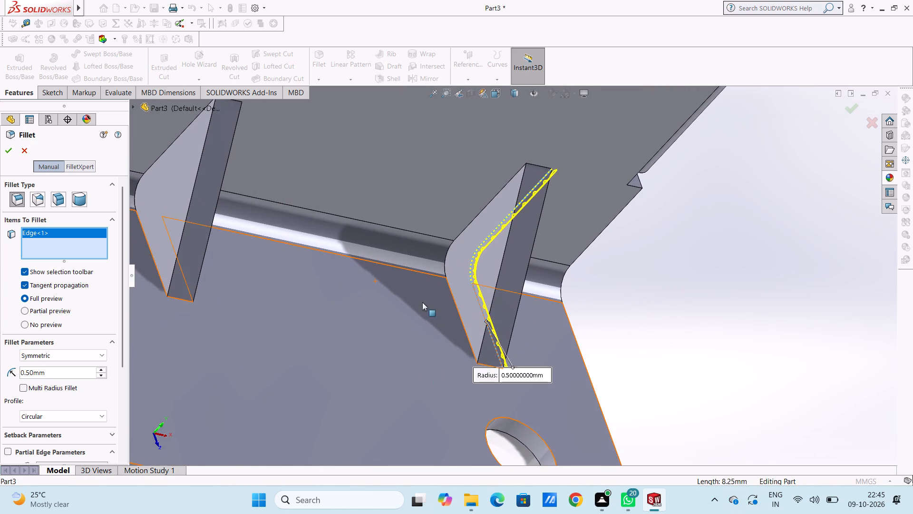
pyautogui.scroll(-4, 471, 270)
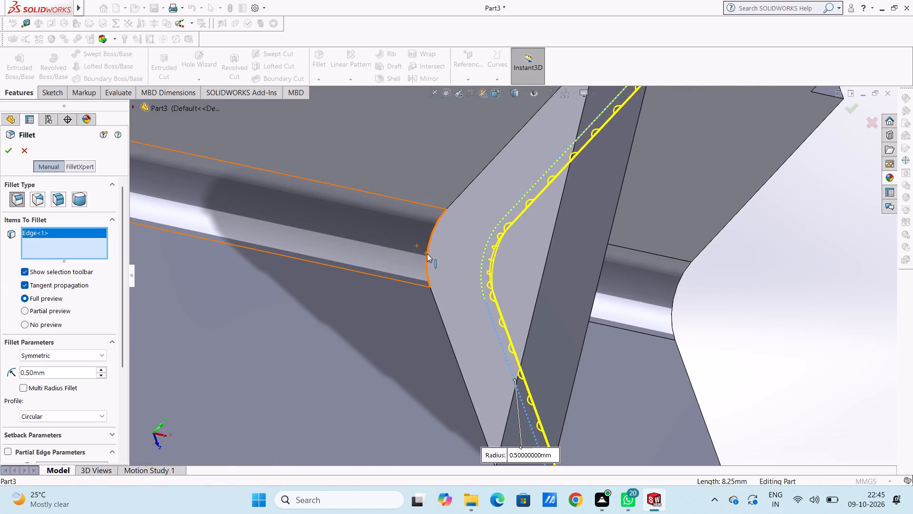
pyautogui.click(427, 254)
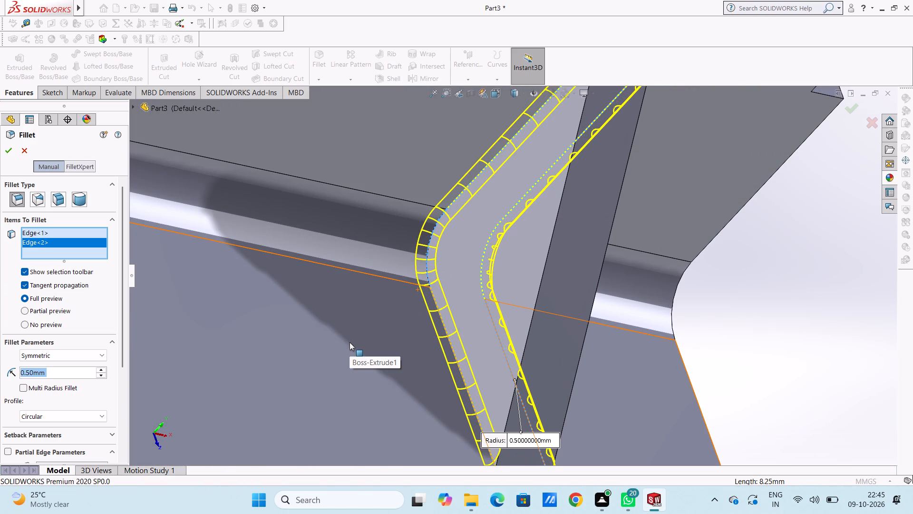
# Add the bend junction edges on both sides of the middle rib to the 0.5 mm fillet.
pyautogui.scroll(5, 350, 342)
pyautogui.moveTo(307, 359); pyautogui.dragTo(248, 320, button='middle')
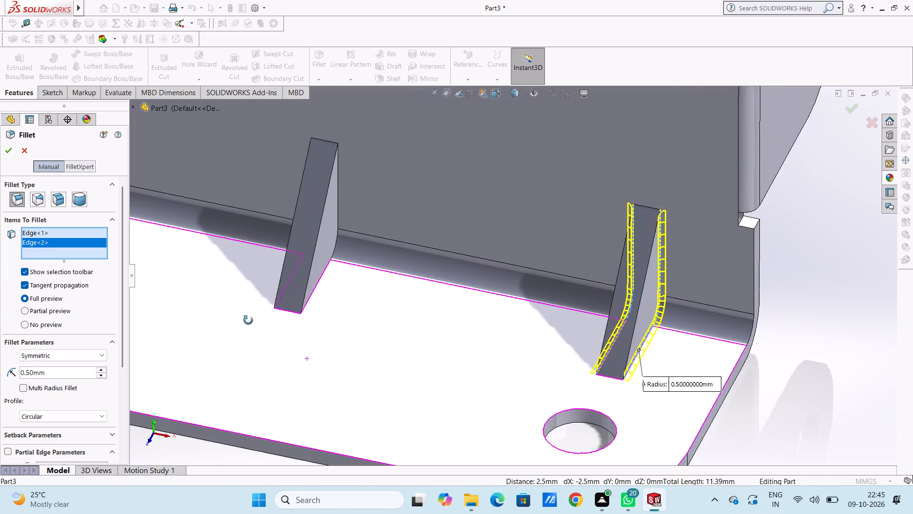
pyautogui.moveTo(248, 320); pyautogui.dragTo(237, 320, button='middle')
pyautogui.scroll(-4, 357, 277)
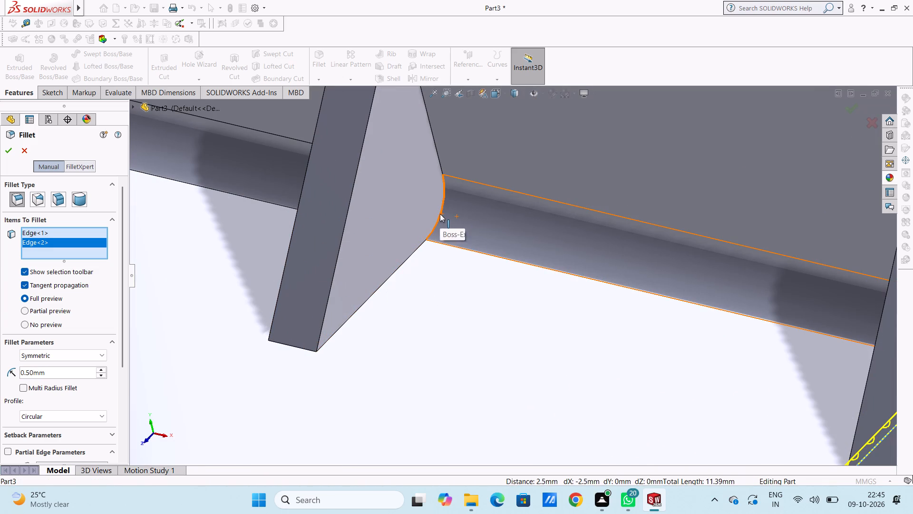
pyautogui.click(440, 214)
pyautogui.scroll(8, 440, 219)
pyautogui.moveTo(379, 248); pyautogui.dragTo(402, 265, button='middle')
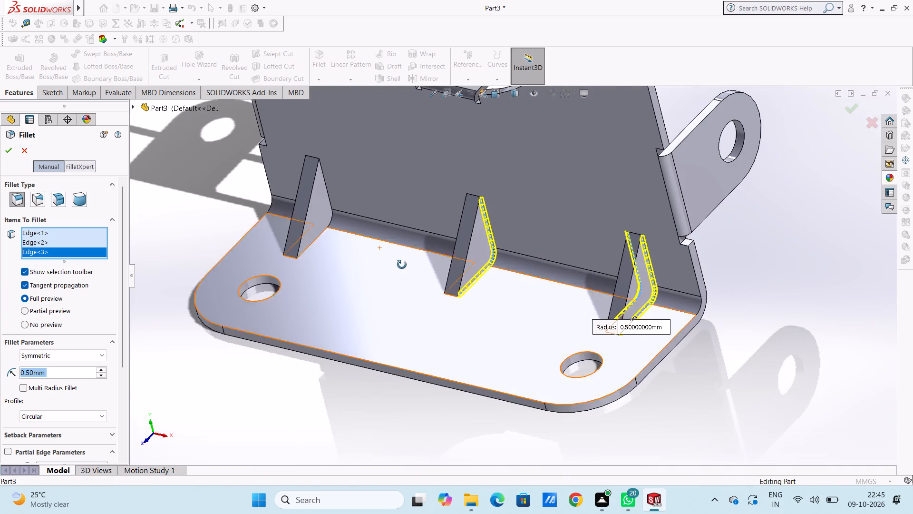
pyautogui.moveTo(402, 265); pyautogui.dragTo(449, 328, button='middle')
pyautogui.scroll(-5, 476, 236)
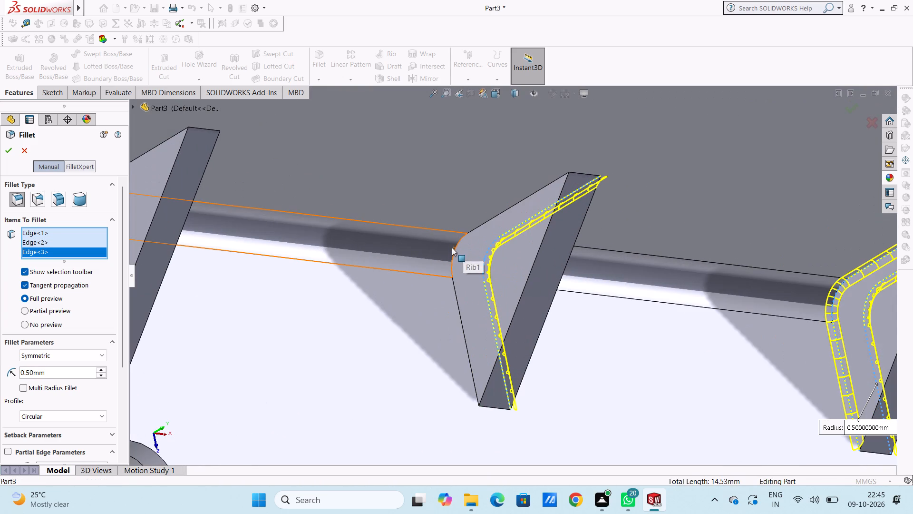
pyautogui.click(455, 251)
# Add the bend junction edges on both sides of the remaining outer rib and apply the 0.5 mm fillet to all six edges.
pyautogui.scroll(4, 454, 252)
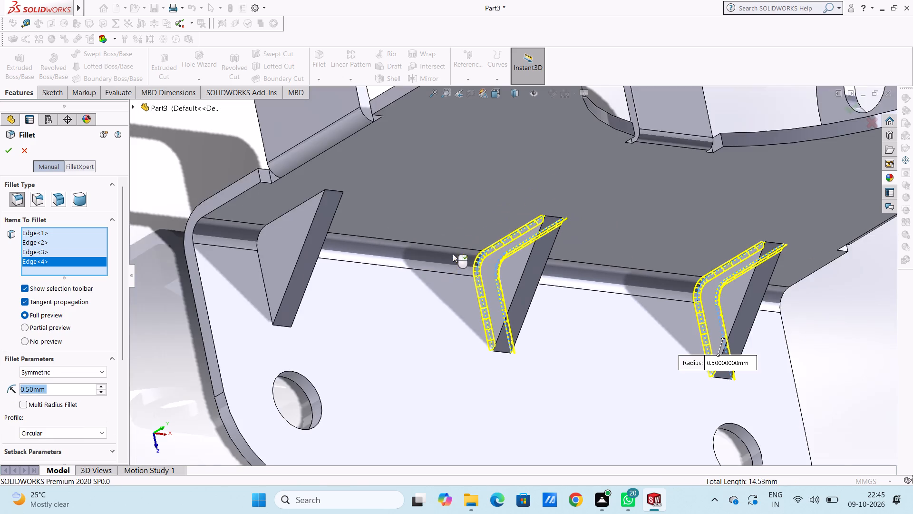
pyautogui.scroll(1, 414, 326)
pyautogui.moveTo(394, 316); pyautogui.dragTo(313, 289, button='middle')
pyautogui.scroll(-2, 364, 245)
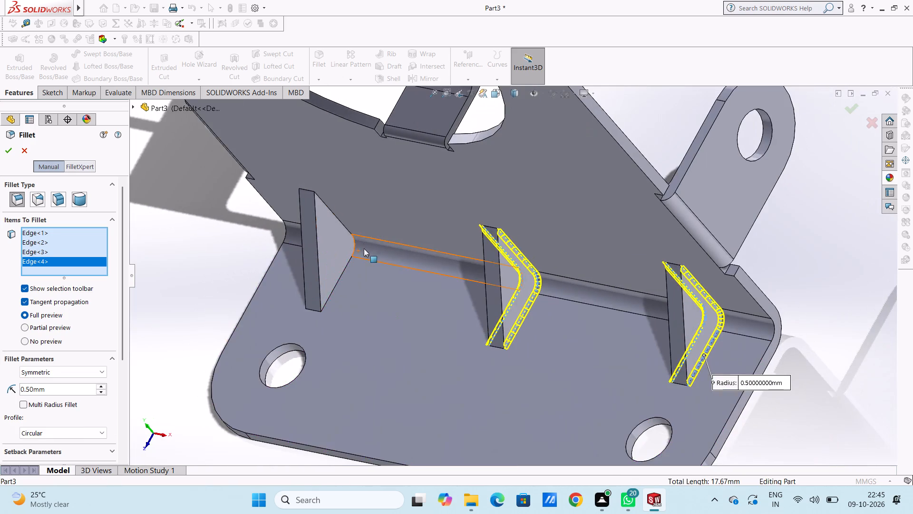
pyautogui.scroll(-3, 364, 248)
pyautogui.click(396, 253)
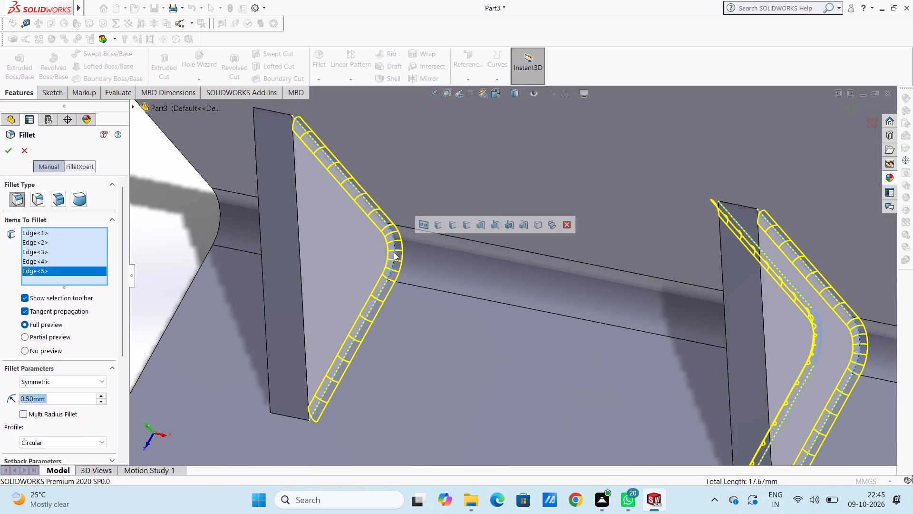
pyautogui.scroll(2, 259, 285)
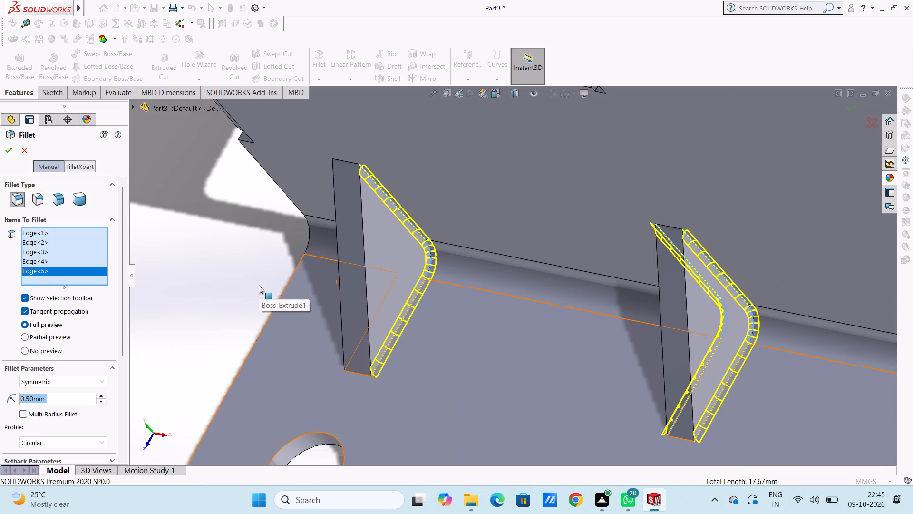
pyautogui.moveTo(263, 288); pyautogui.dragTo(359, 331, button='middle')
pyautogui.scroll(-5, 408, 248)
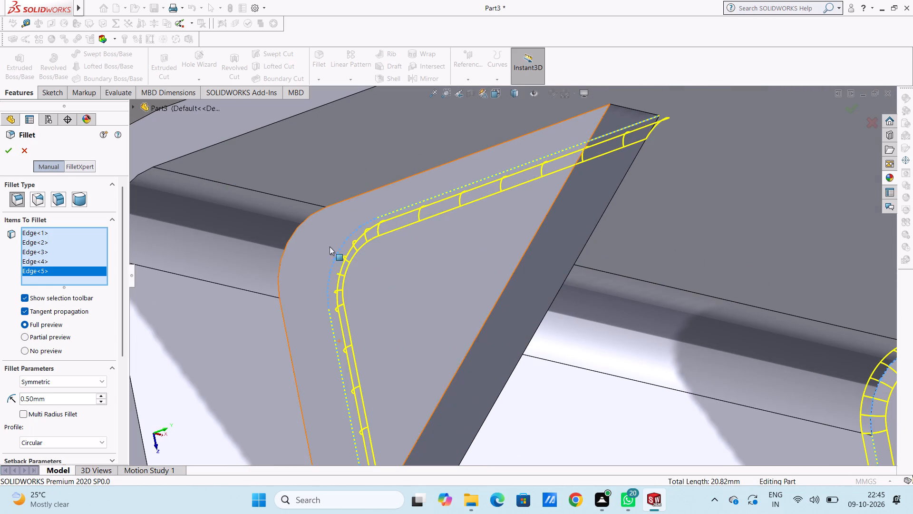
pyautogui.click(286, 245)
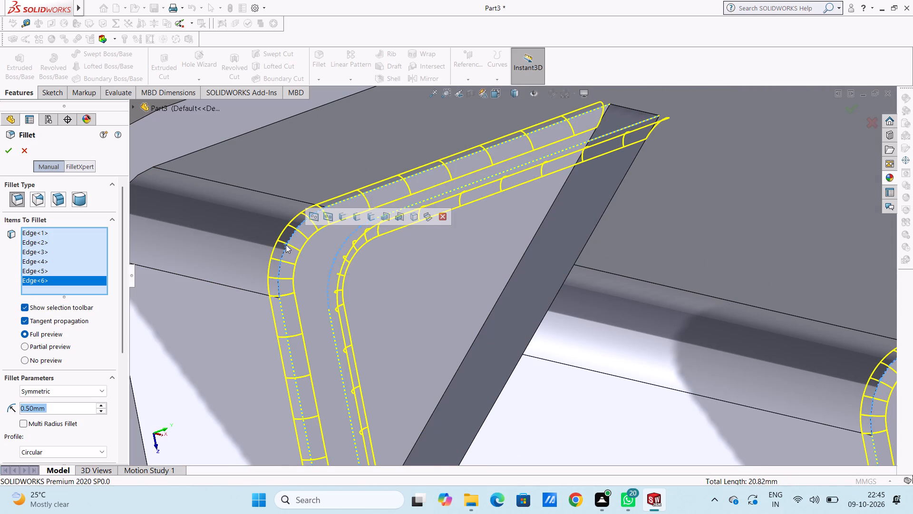
pyautogui.scroll(9, 286, 245)
pyautogui.scroll(1, 377, 356)
pyautogui.moveTo(377, 356); pyautogui.dragTo(359, 307, button='middle')
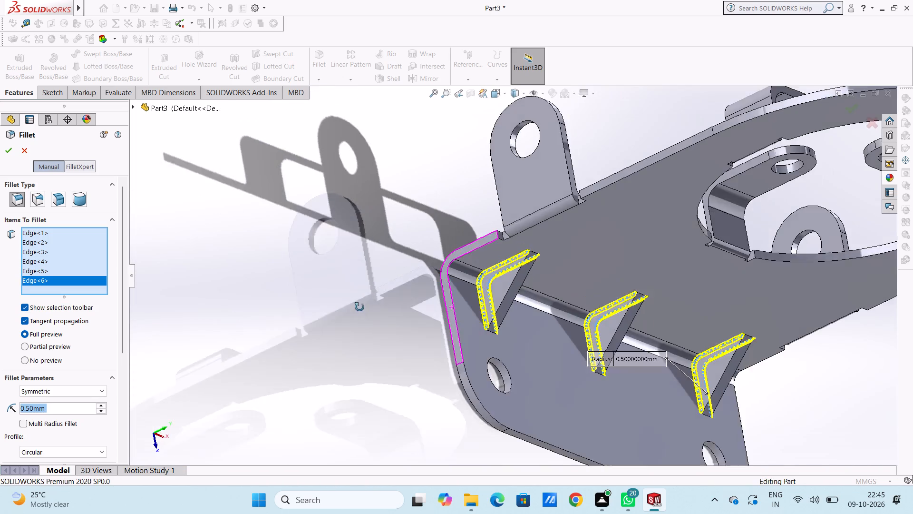
pyautogui.moveTo(359, 307); pyautogui.dragTo(328, 268, button='middle')
pyautogui.scroll(3, 332, 309)
pyautogui.moveTo(353, 349); pyautogui.dragTo(321, 293, button='middle')
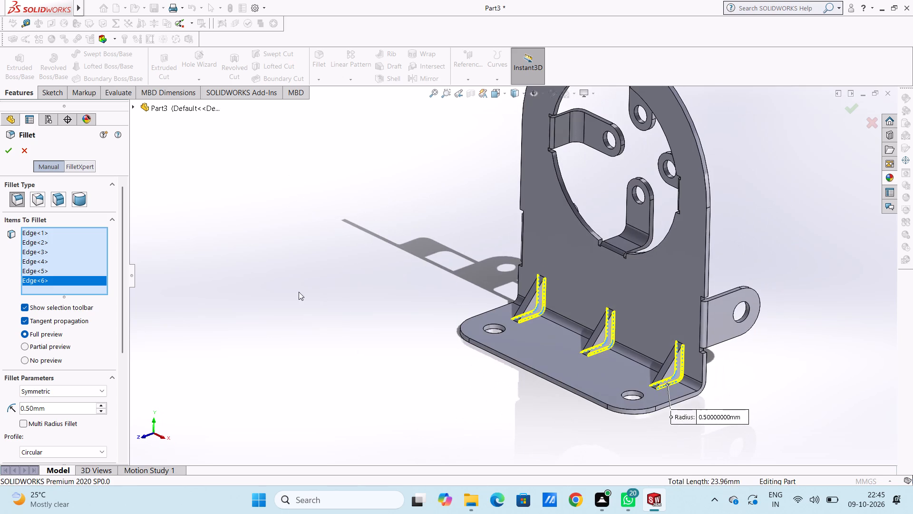
pyautogui.click(5, 153)
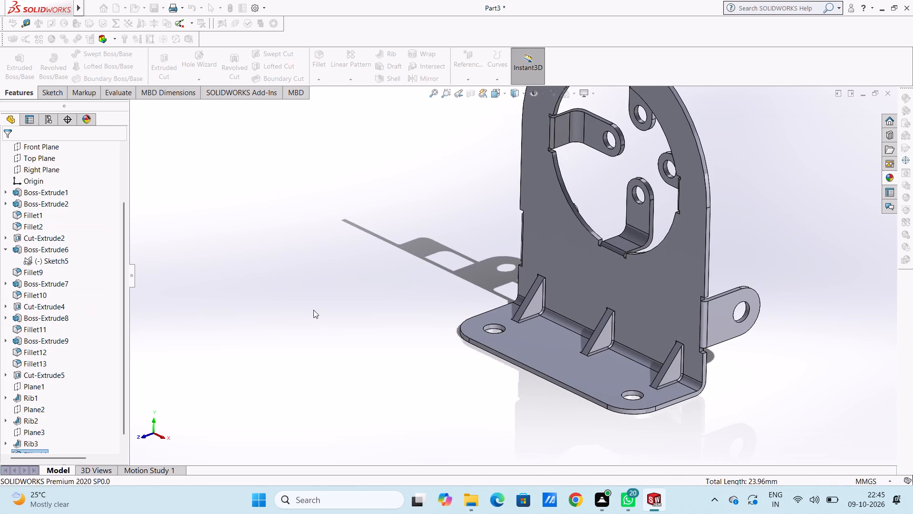
pyautogui.scroll(2, 313, 310)
pyautogui.scroll(-5, 641, 342)
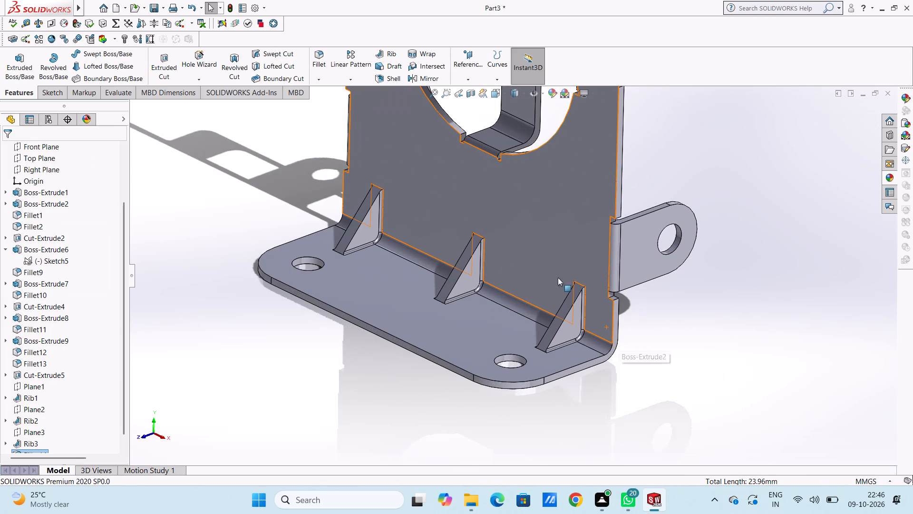
# Start a symmetric fillet on both sloped edges of the rib nearest the side arm, with a 1.5 mm radius.
pyautogui.moveTo(554, 258); pyautogui.dragTo(540, 242, button='middle')
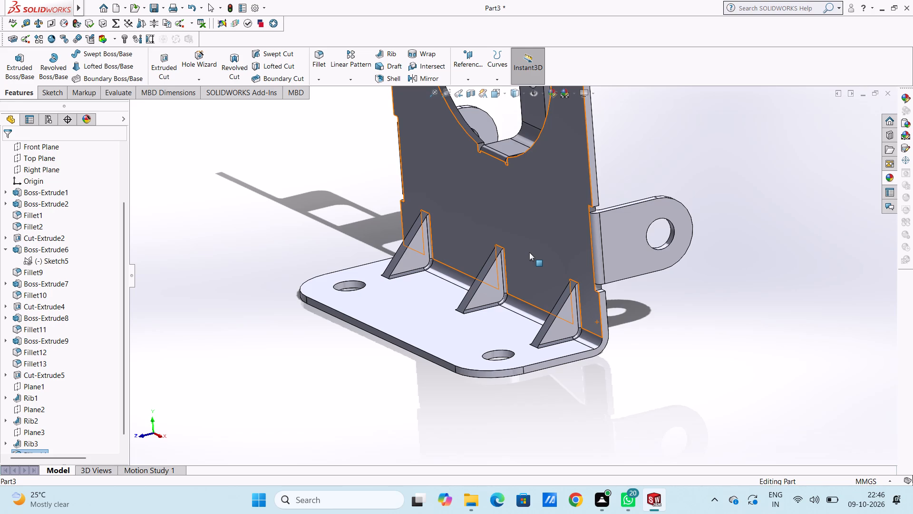
pyautogui.moveTo(292, 244); pyautogui.dragTo(285, 220, button='middle')
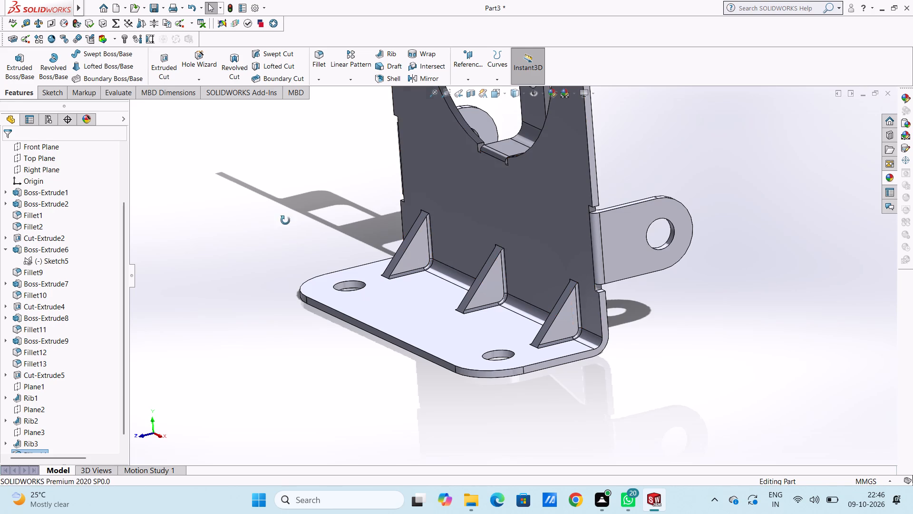
pyautogui.moveTo(285, 220); pyautogui.dragTo(283, 239, button='middle')
pyautogui.scroll(-1, 282, 220)
pyautogui.click(323, 58)
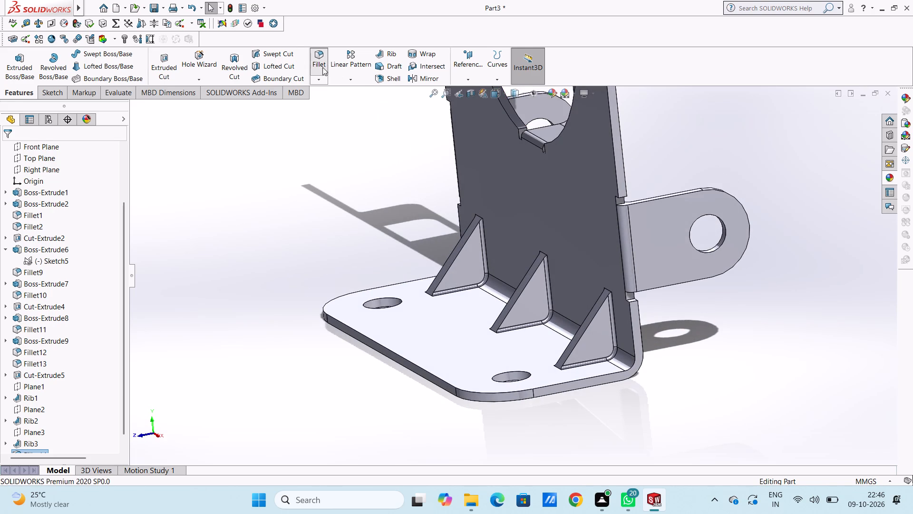
pyautogui.scroll(-5, 598, 347)
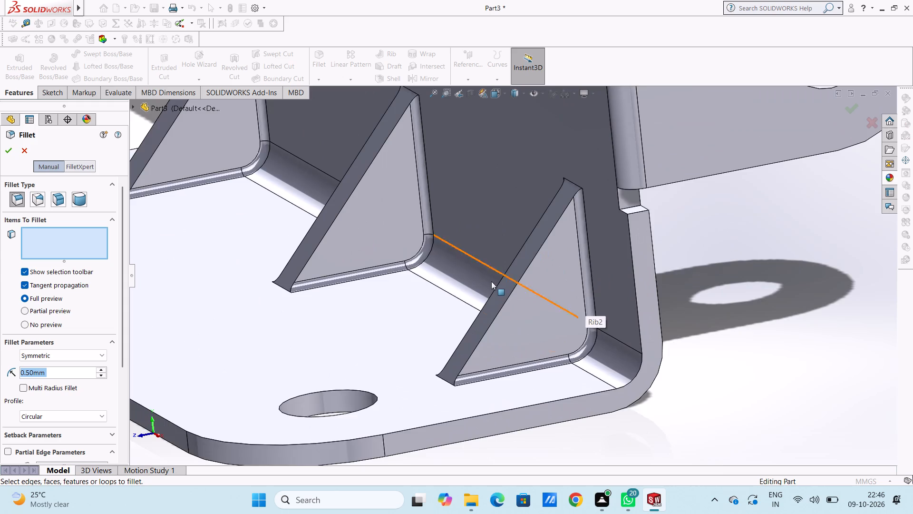
pyautogui.scroll(-3, 491, 281)
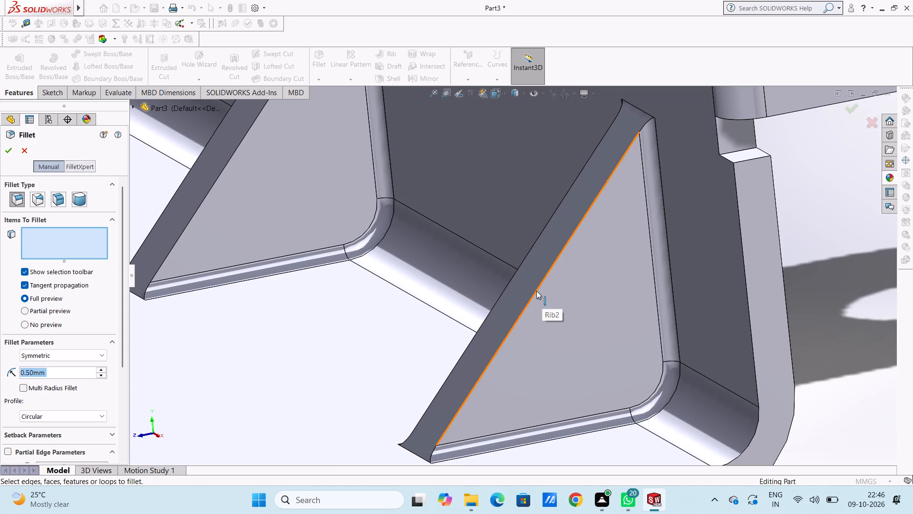
pyautogui.click(536, 291)
pyautogui.click(510, 282)
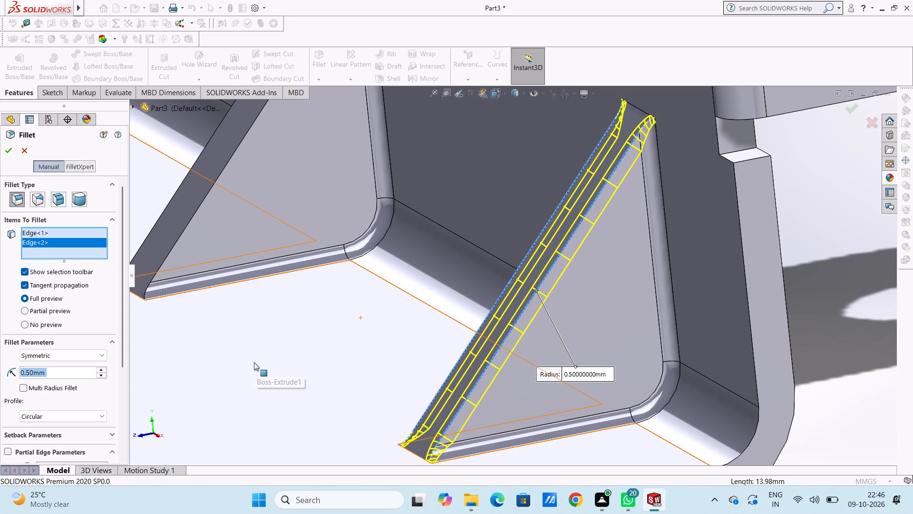
pyautogui.press('1')
pyautogui.press('Return')
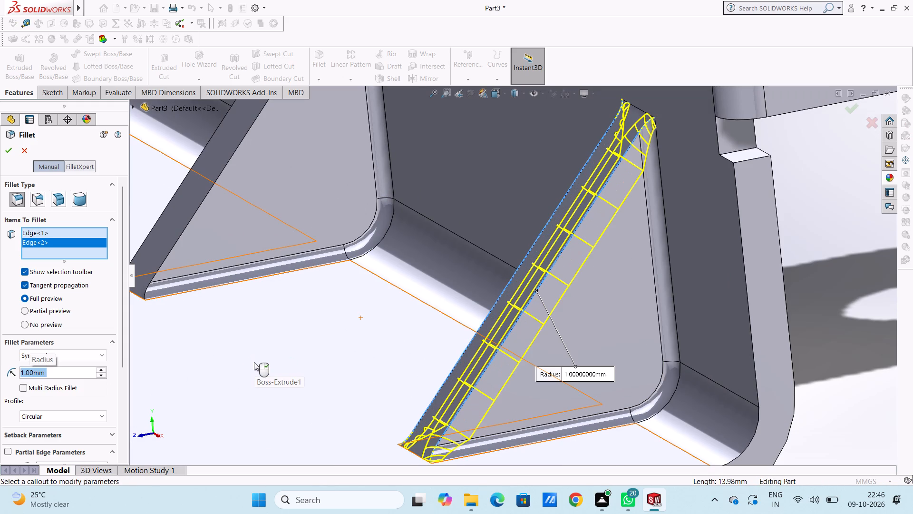
pyautogui.write('1.5')
pyautogui.press('Return')
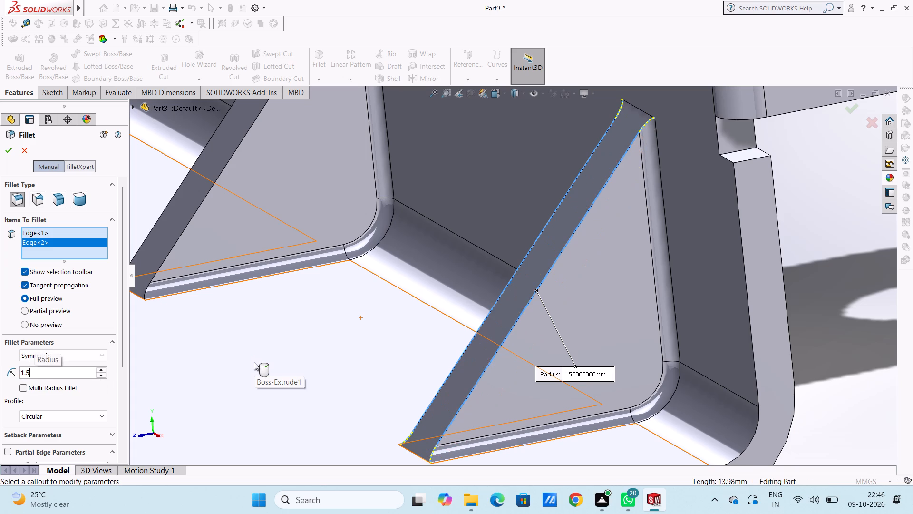
# Add both sloped edges of the middle rib to the fillet selection.
pyautogui.scroll(4, 254, 362)
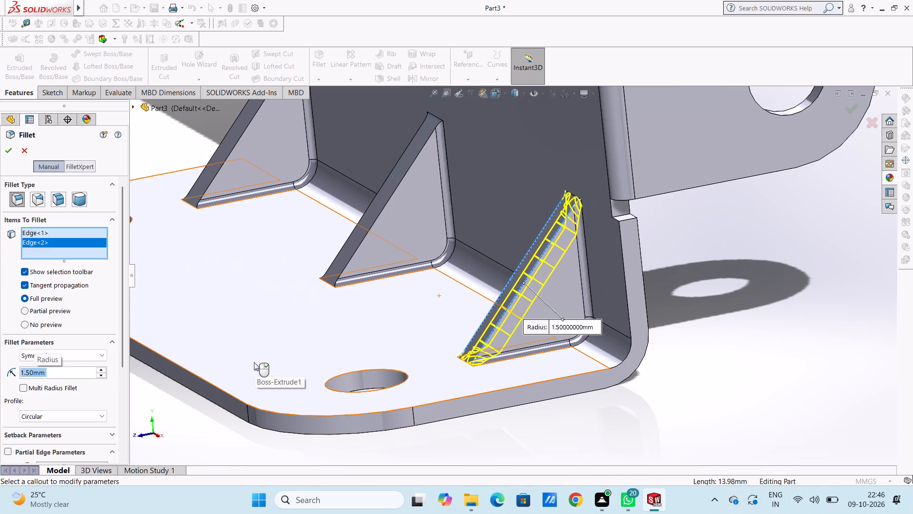
pyautogui.scroll(-4, 417, 266)
pyautogui.moveTo(422, 244); pyautogui.dragTo(442, 258, button='middle')
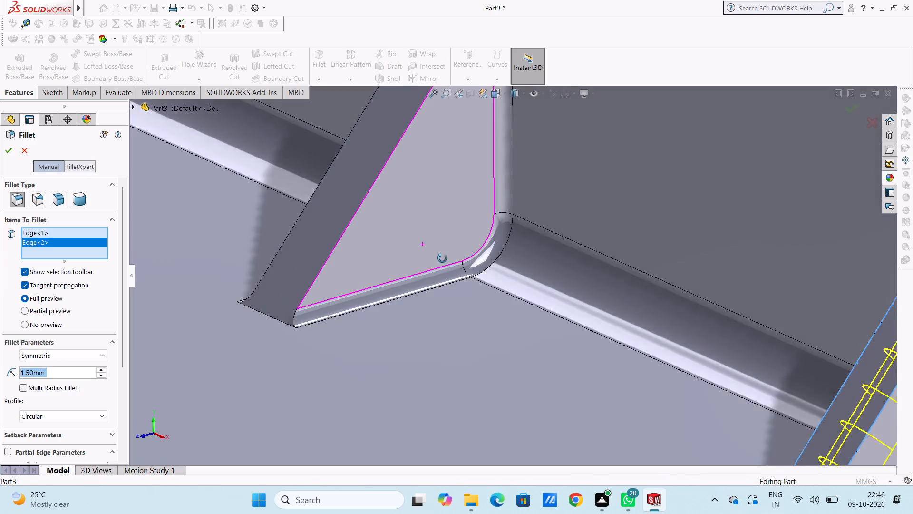
pyautogui.moveTo(442, 258); pyautogui.dragTo(444, 262, button='middle')
pyautogui.scroll(4, 444, 262)
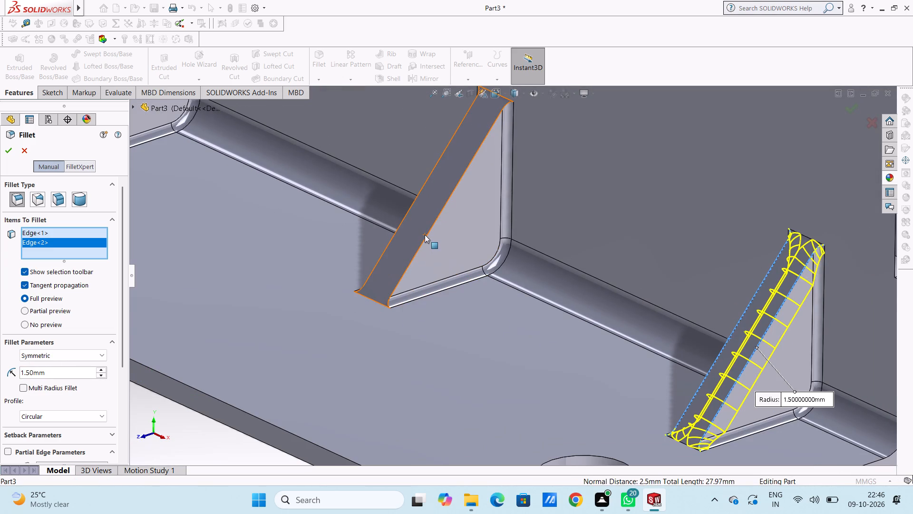
pyautogui.click(427, 238)
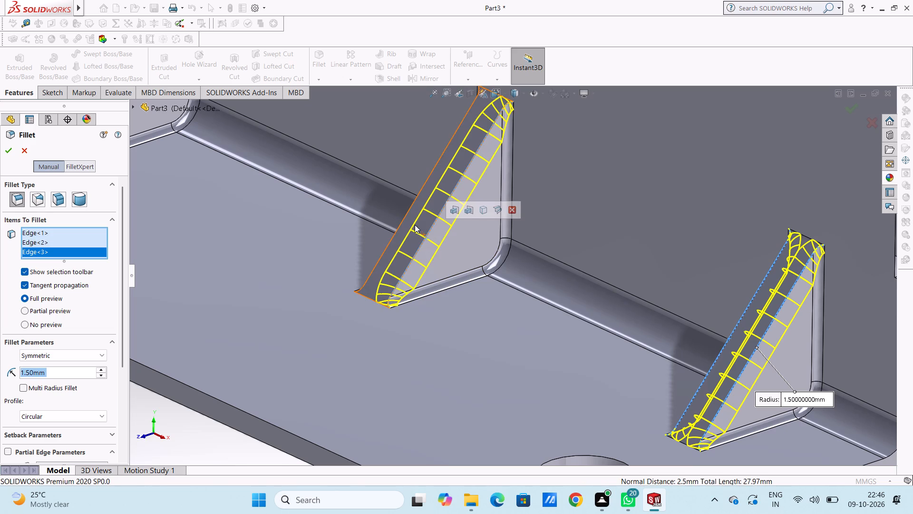
pyautogui.click(405, 217)
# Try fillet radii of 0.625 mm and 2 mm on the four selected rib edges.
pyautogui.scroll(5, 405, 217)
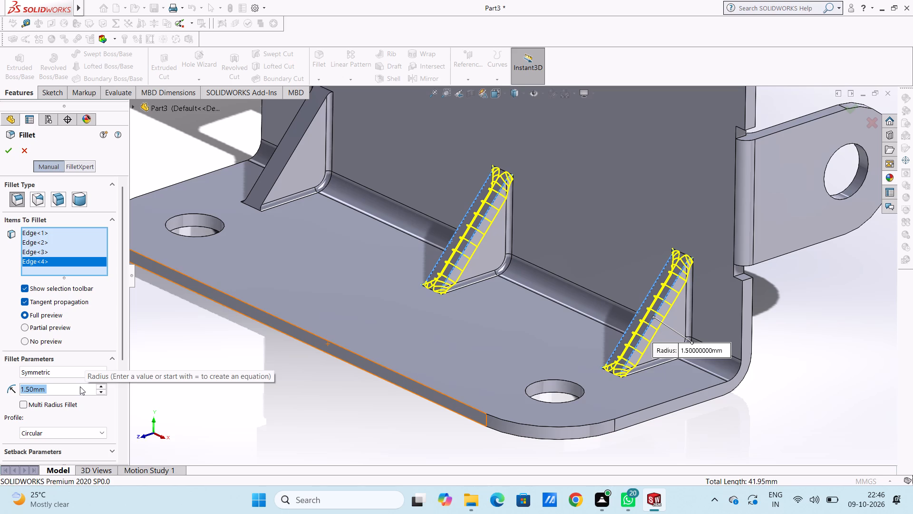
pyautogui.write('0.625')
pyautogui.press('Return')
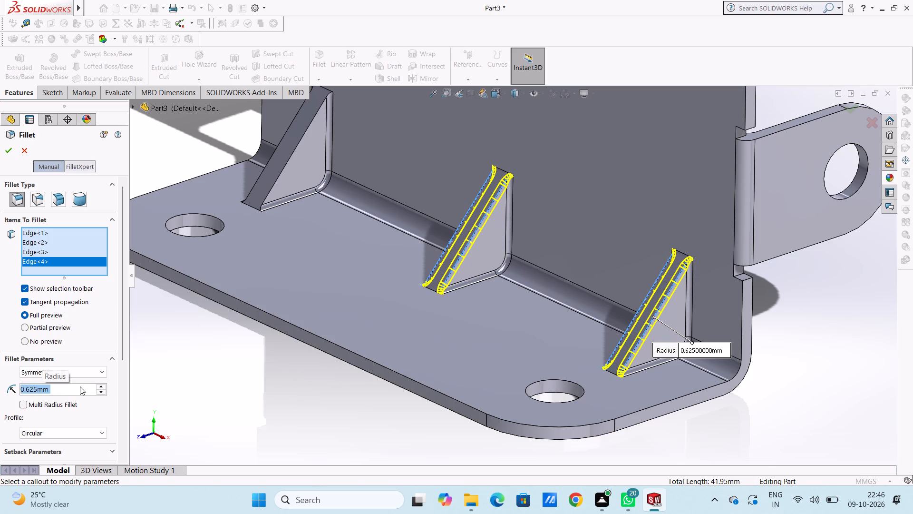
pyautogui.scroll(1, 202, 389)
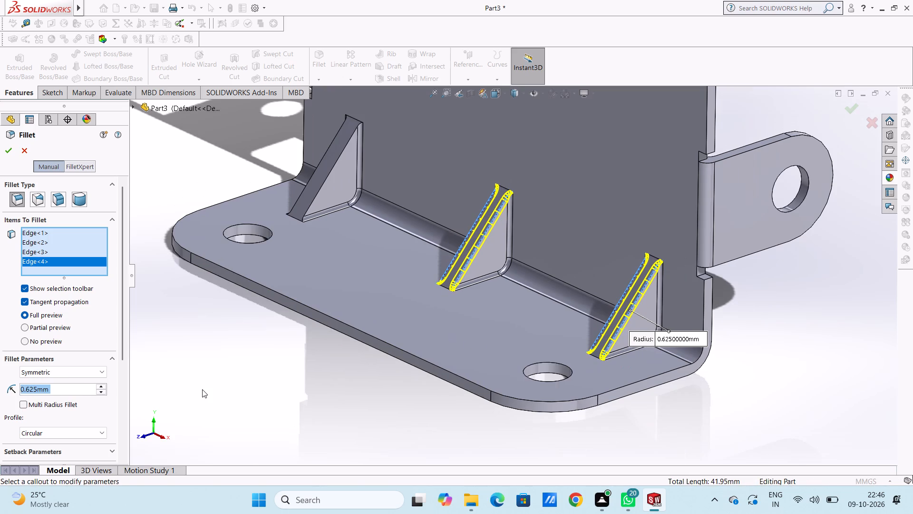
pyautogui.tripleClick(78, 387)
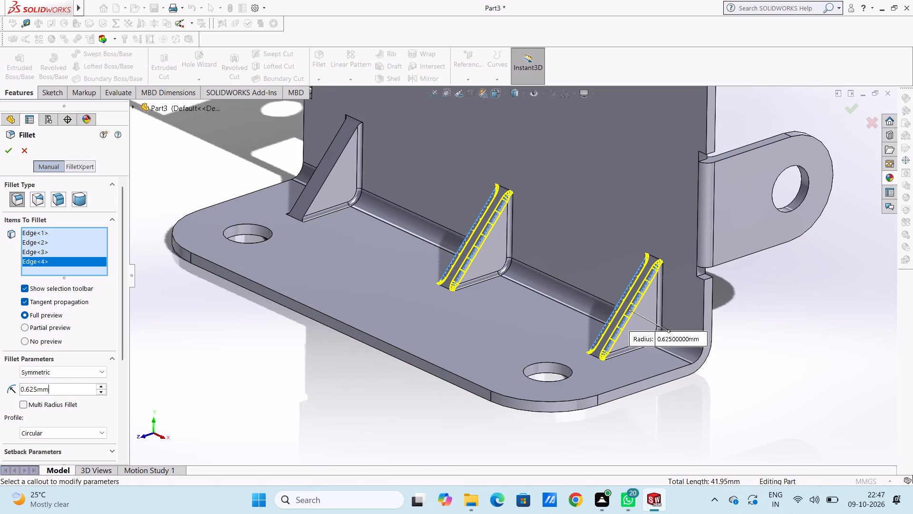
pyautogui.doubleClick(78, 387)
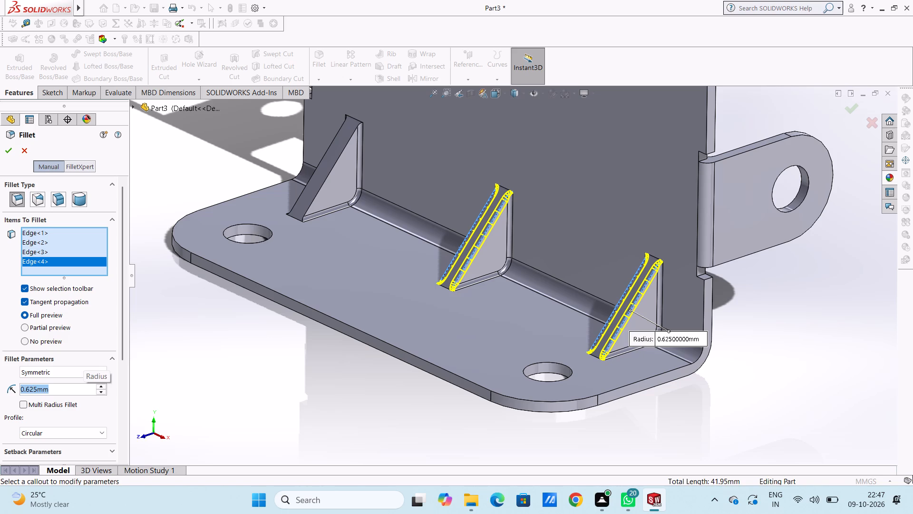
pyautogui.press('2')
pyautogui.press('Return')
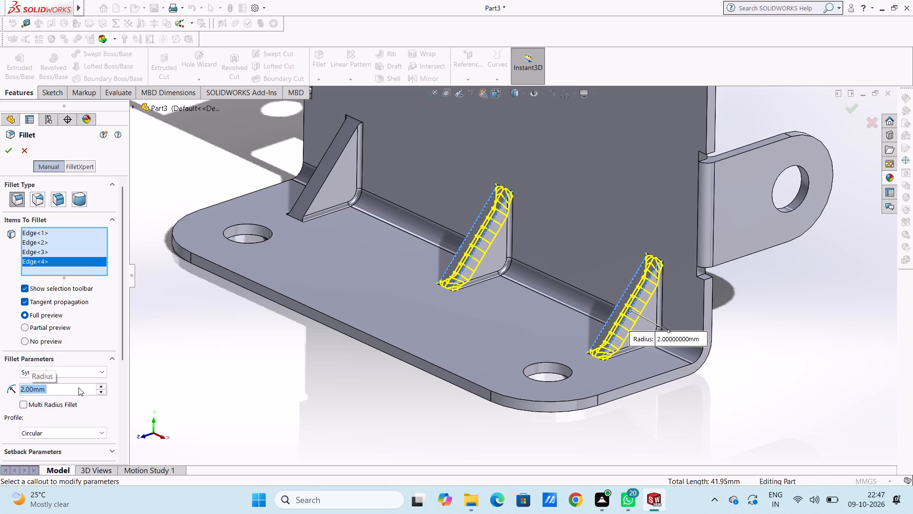
# Add both sloped edges of the remaining outer rib to the fillet selection.
pyautogui.scroll(-1, 146, 343)
pyautogui.scroll(2, 436, 159)
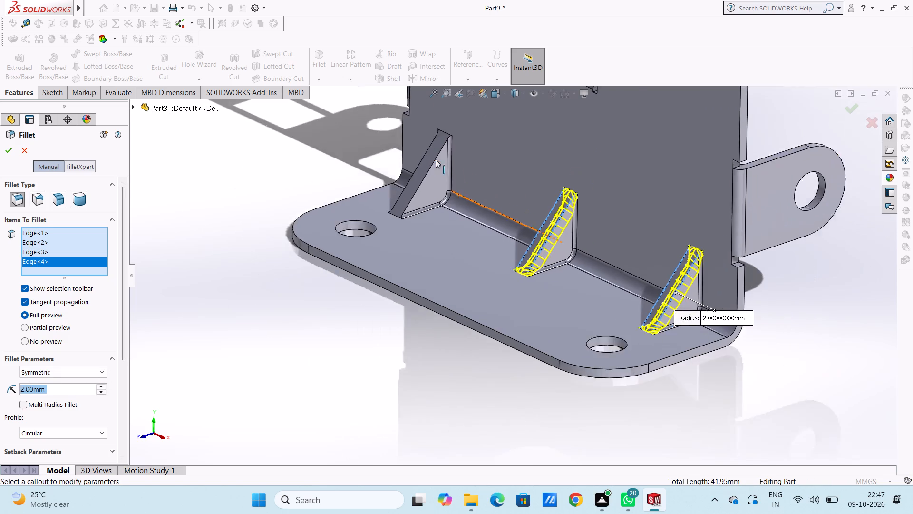
pyautogui.scroll(1, 436, 159)
pyautogui.scroll(-3, 487, 126)
pyautogui.scroll(-3, 470, 239)
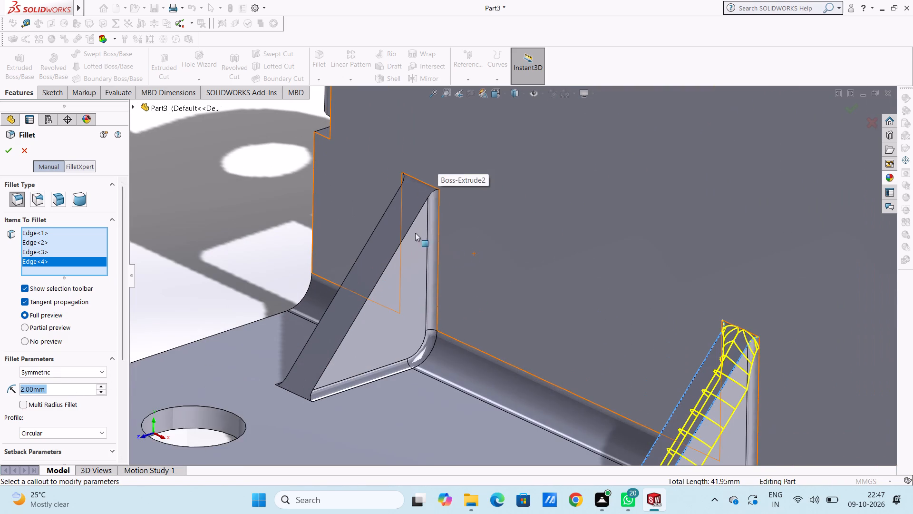
pyautogui.click(407, 232)
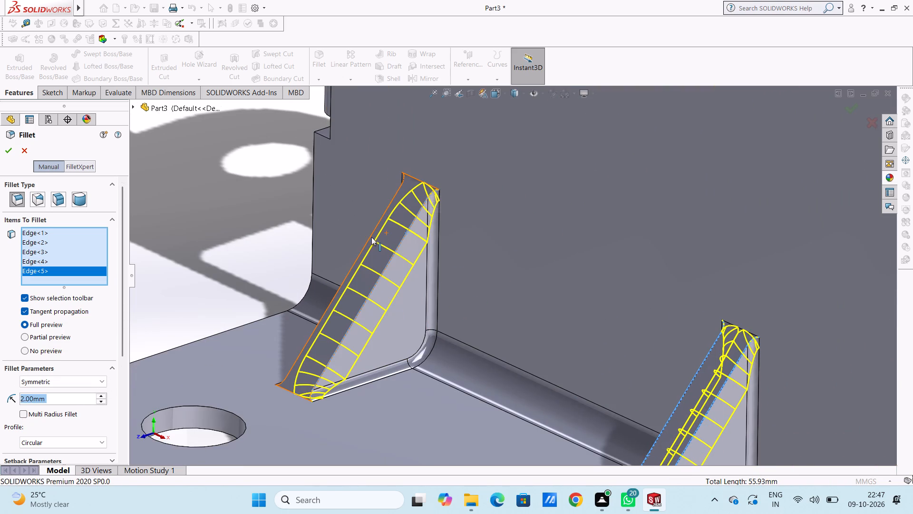
pyautogui.click(371, 237)
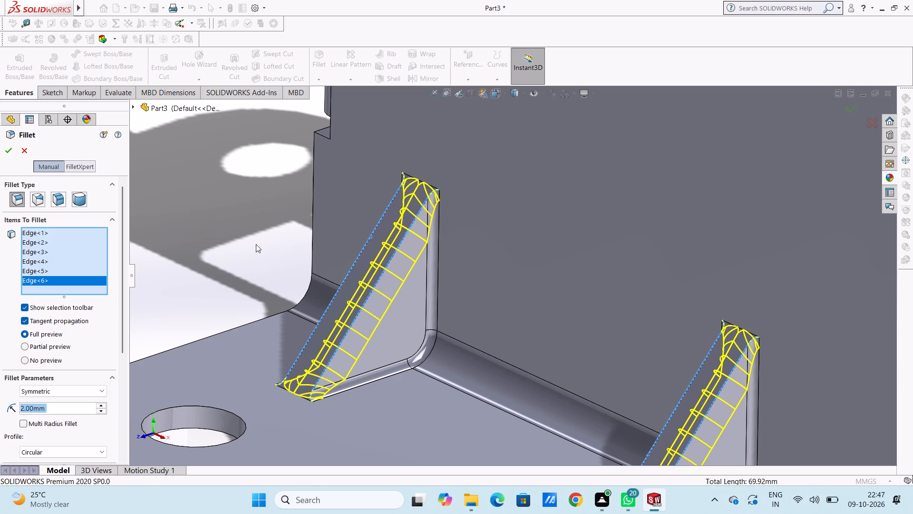
# Try radii of 1.5, 1.4 and 1 mm on the rib edges, settling on a 1.2 mm fillet radius.
pyautogui.write('1.5')
pyautogui.press('Return')
pyautogui.write('1.4')
pyautogui.press('Return')
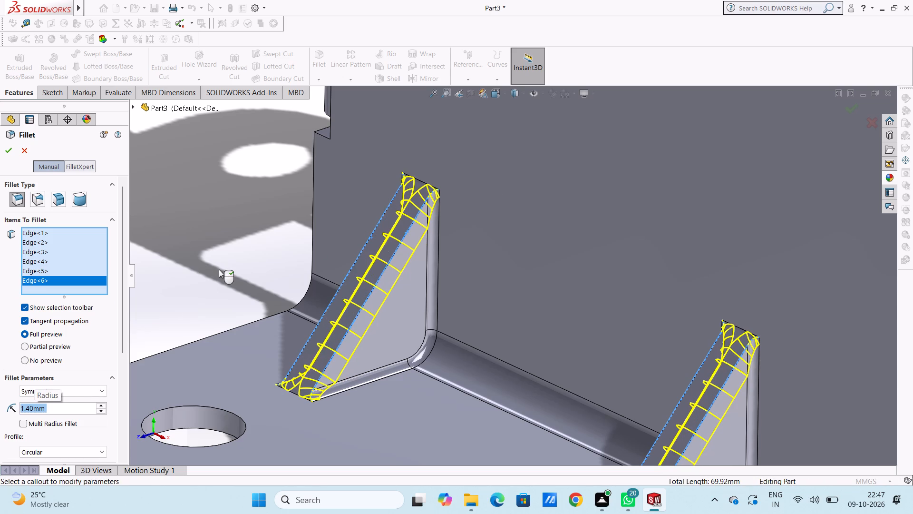
pyautogui.press('1')
pyautogui.press('Return')
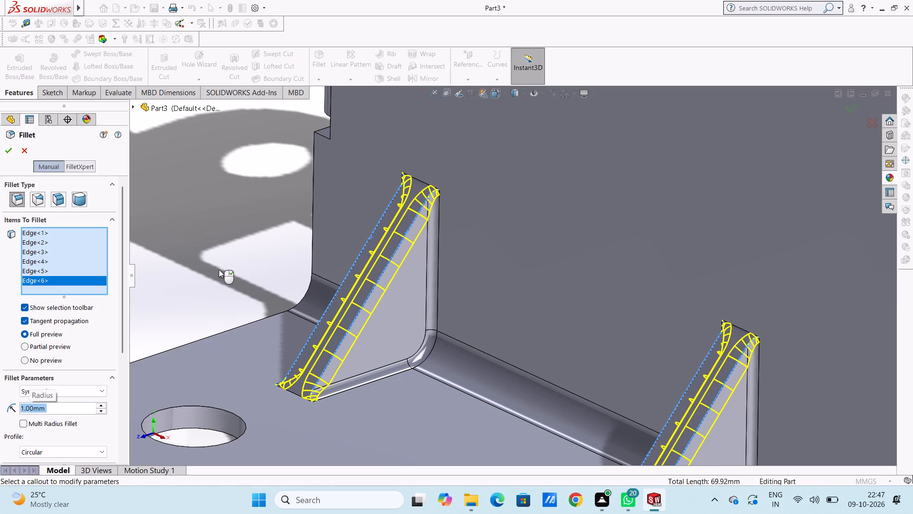
pyautogui.write('1.2')
pyautogui.press('Return')
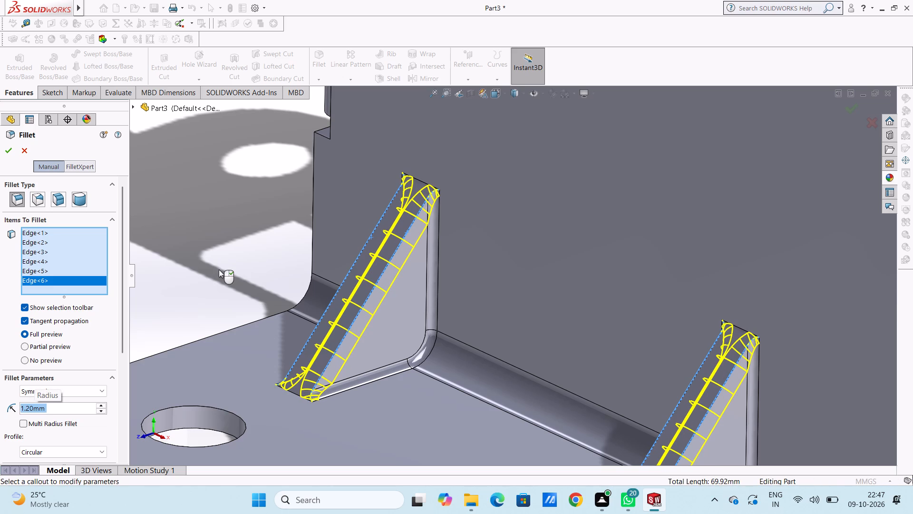
# Add the short upper and lower end edges of the outer rib farthest from the side arm and of the middle rib to the fillet.
pyautogui.scroll(3, 219, 269)
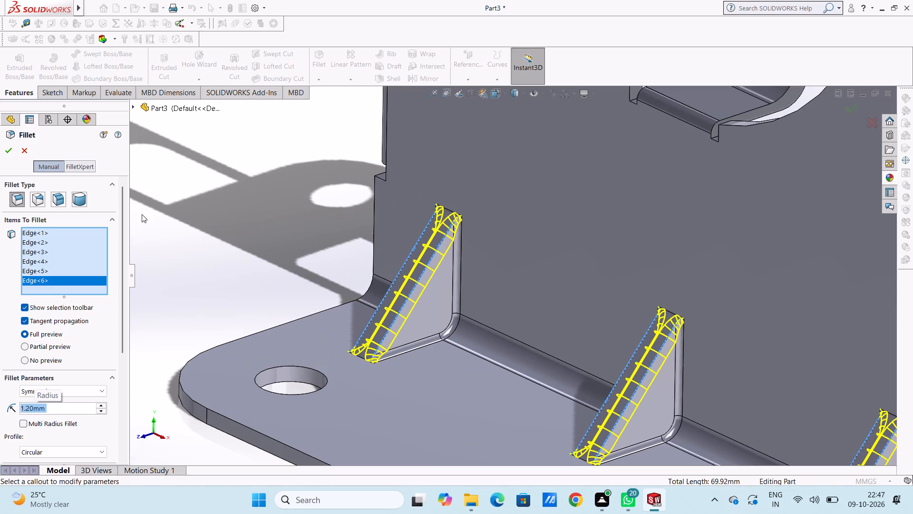
pyautogui.scroll(-1, 471, 224)
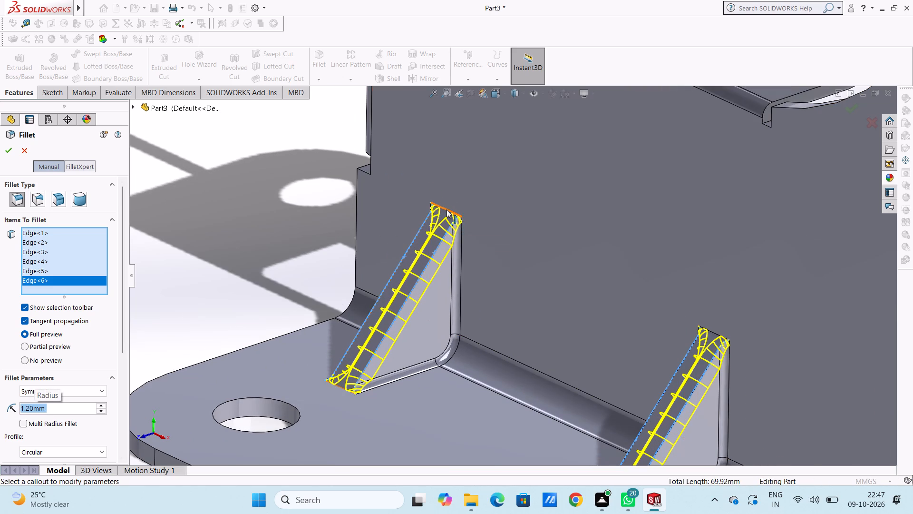
pyautogui.click(447, 209)
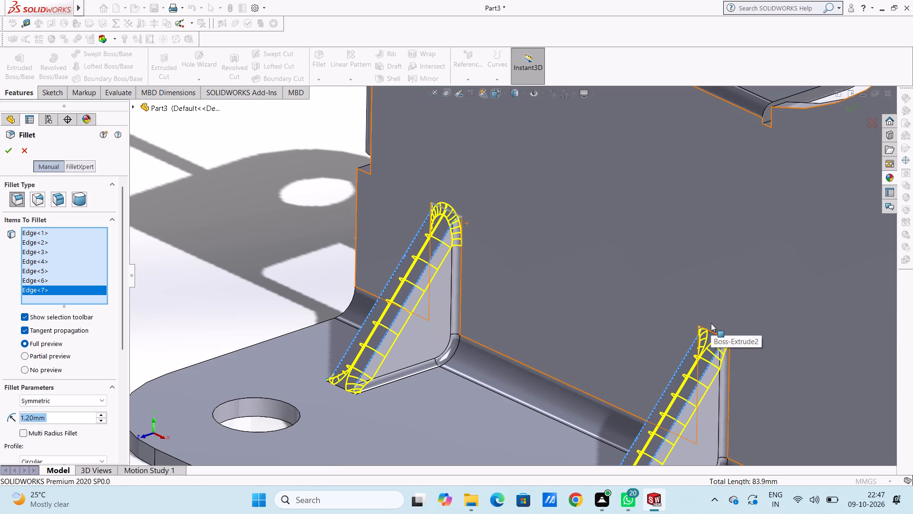
pyautogui.click(340, 386)
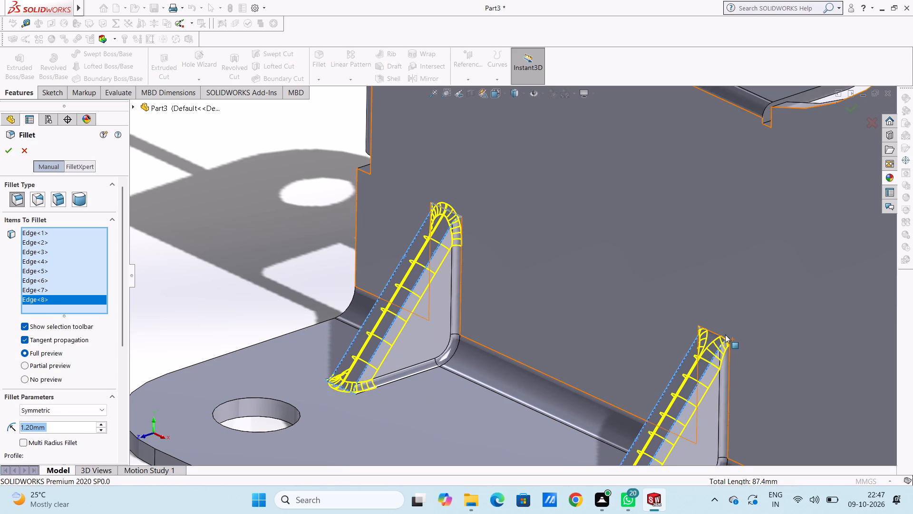
pyautogui.click(713, 333)
pyautogui.scroll(4, 713, 332)
pyautogui.scroll(-4, 580, 399)
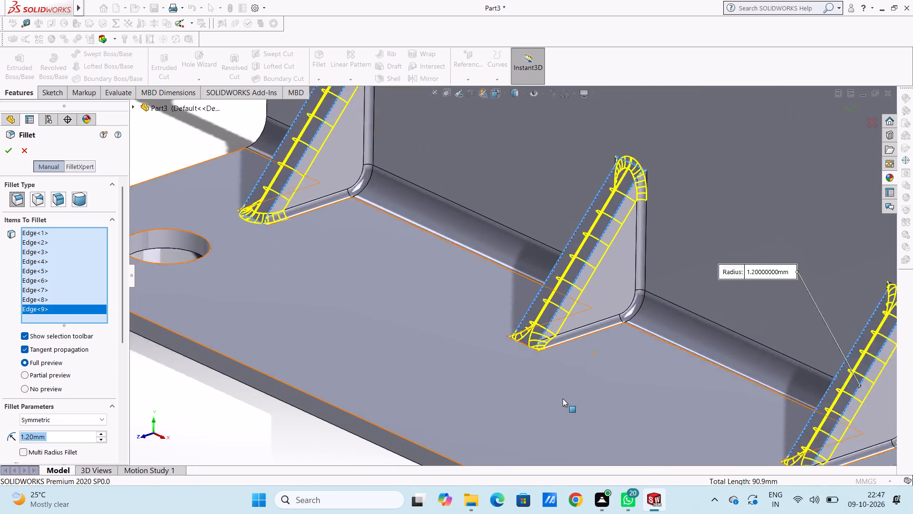
pyautogui.scroll(-2, 563, 398)
pyautogui.click(501, 307)
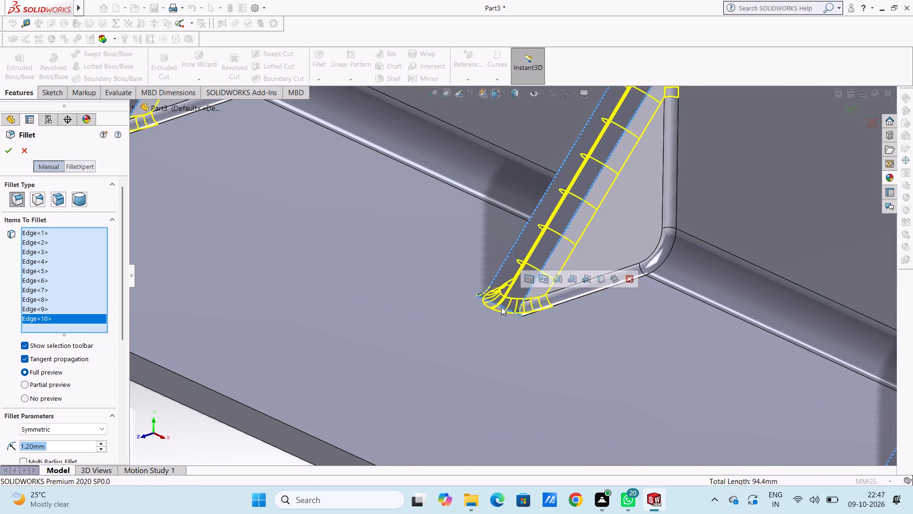
# Add the short upper and lower end edges of the rib nearest the side arm to the 1.2 mm fillet.
pyautogui.scroll(5, 501, 307)
pyautogui.scroll(-5, 716, 257)
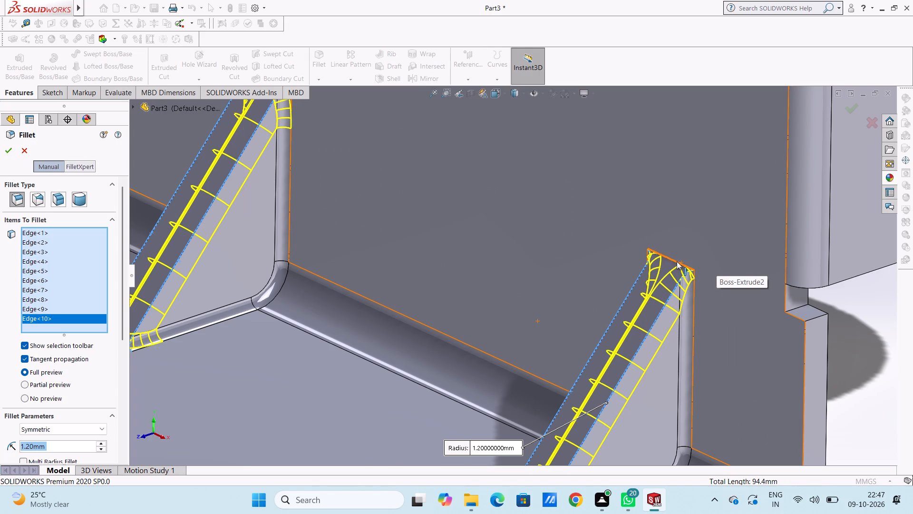
pyautogui.click(677, 261)
pyautogui.scroll(10, 676, 262)
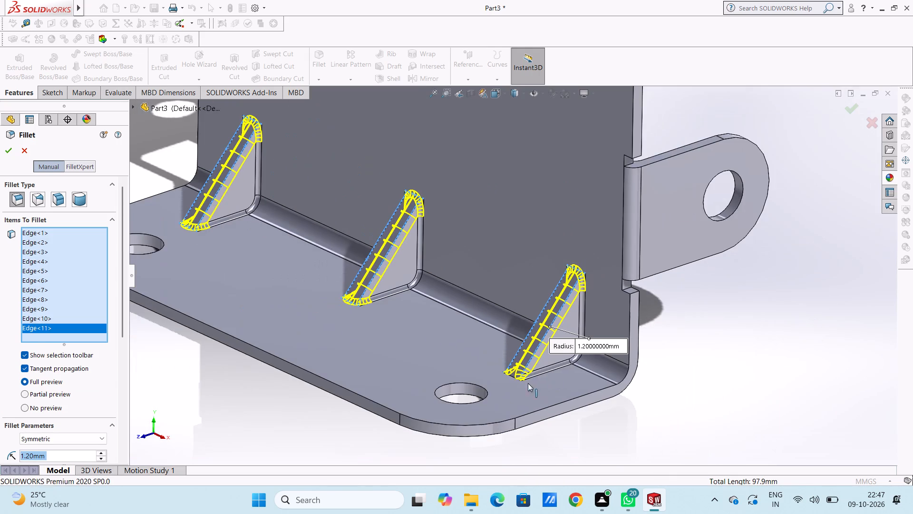
pyautogui.scroll(-5, 522, 384)
pyautogui.click(490, 324)
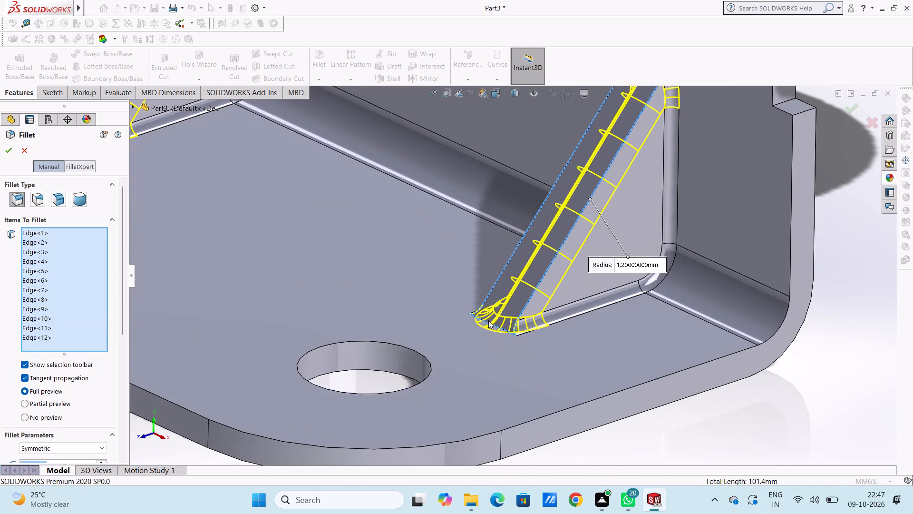
pyautogui.scroll(12, 488, 320)
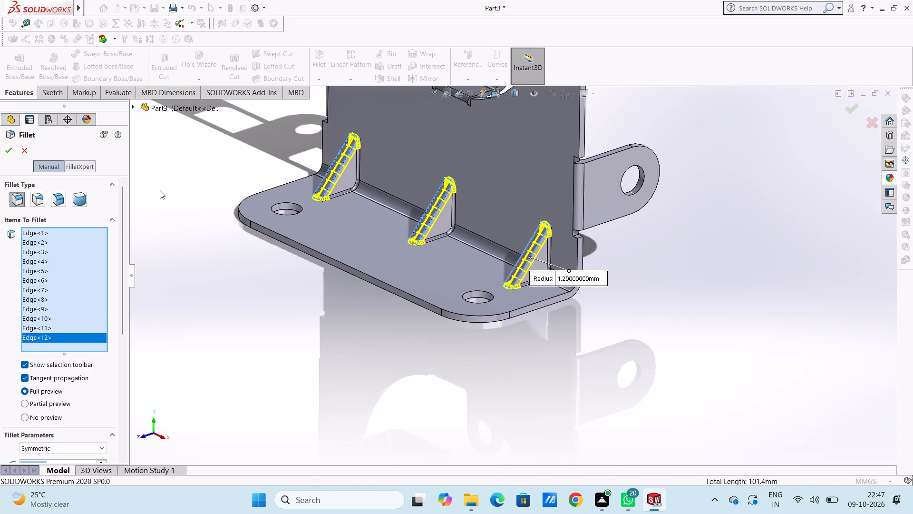
# Complete the 1.2 mm fillet on the twelve selected edges of the three ribs.
pyautogui.click(10, 153)
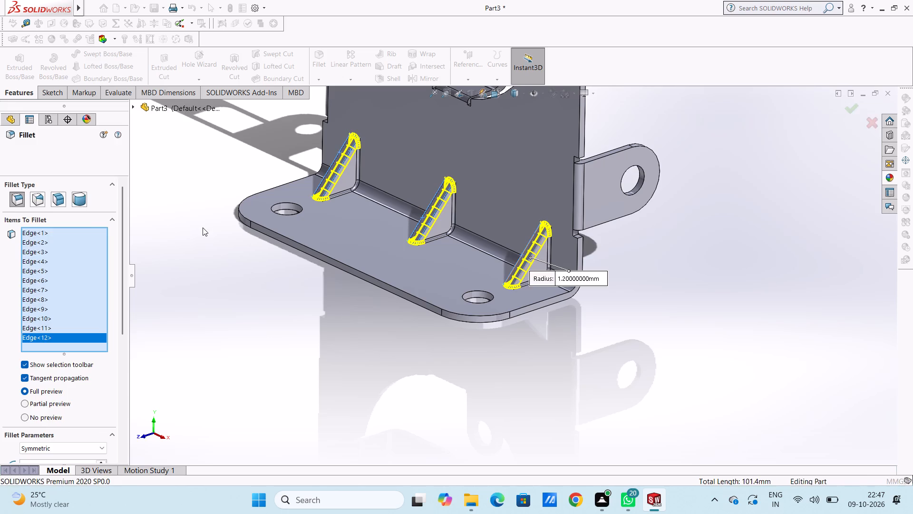
pyautogui.scroll(5, 204, 232)
pyautogui.middleClick(271, 289)
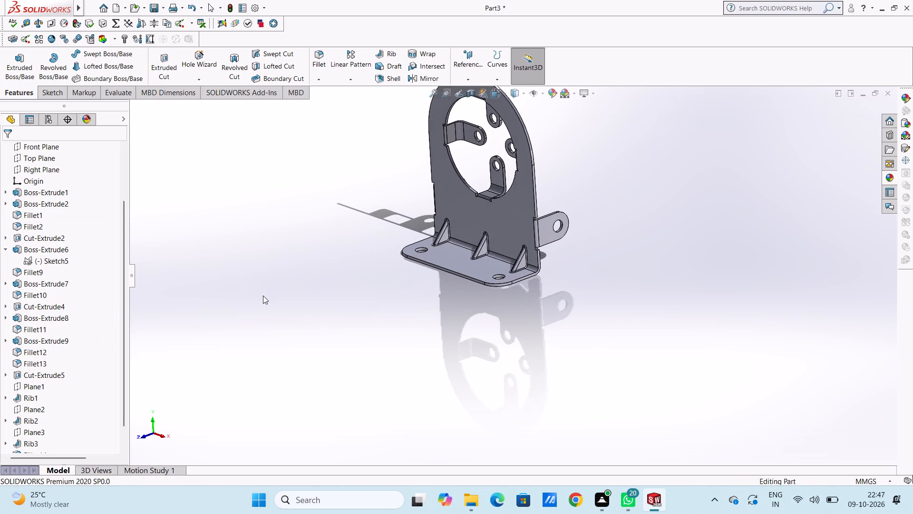
pyautogui.press('Escape')
pyautogui.press('Escape')
pyautogui.hotkey('ctrl', '7')
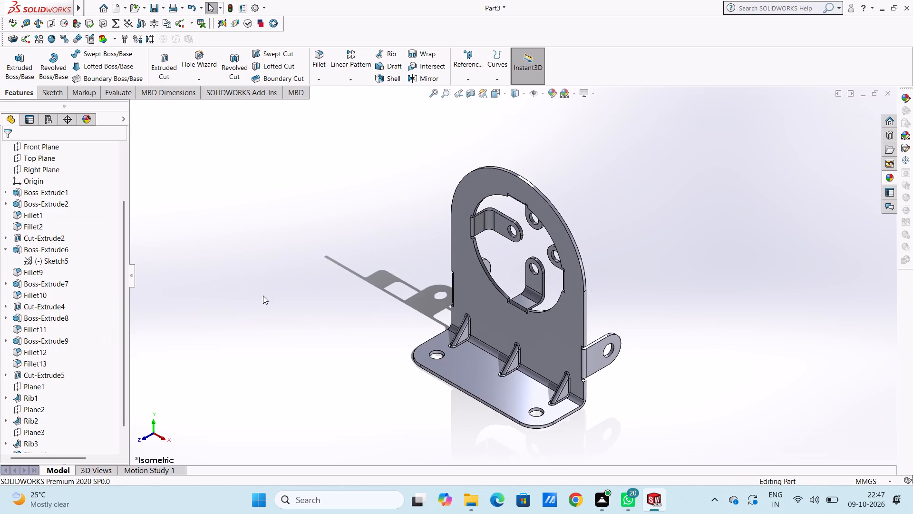
pyautogui.scroll(4, 263, 296)
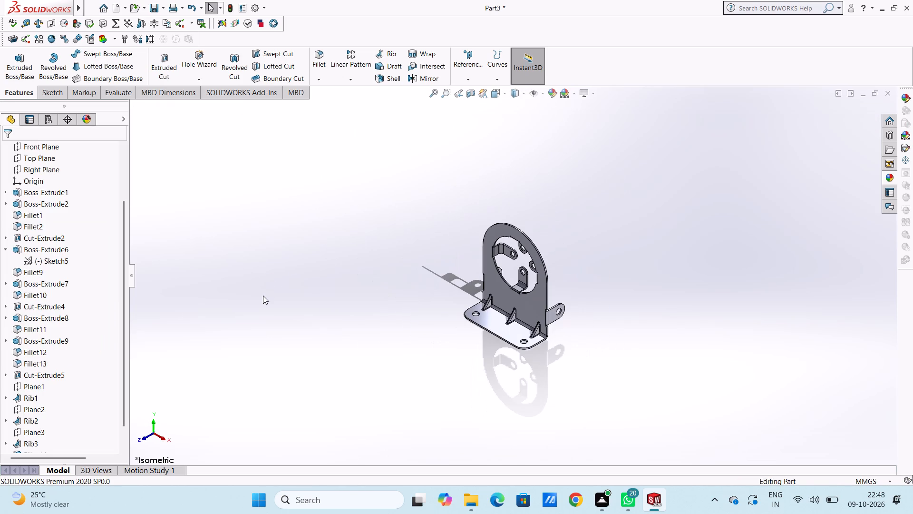
pyautogui.scroll(-2, 482, 338)
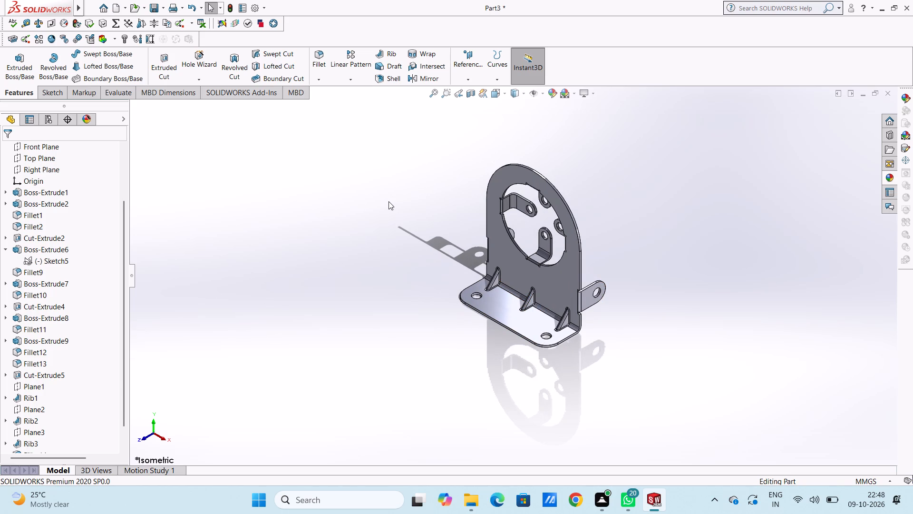
pyautogui.press('Escape')
pyautogui.press('Escape')
# Colour the whole part magenta with RGB values 205, 0, 137, for all display states.
pyautogui.click(552, 95)
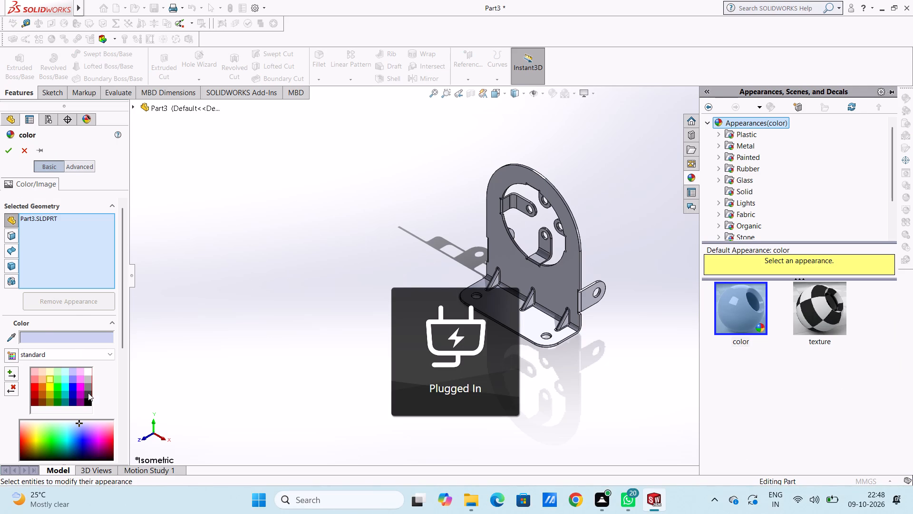
pyautogui.scroll(-2, 88, 393)
pyautogui.click(97, 309)
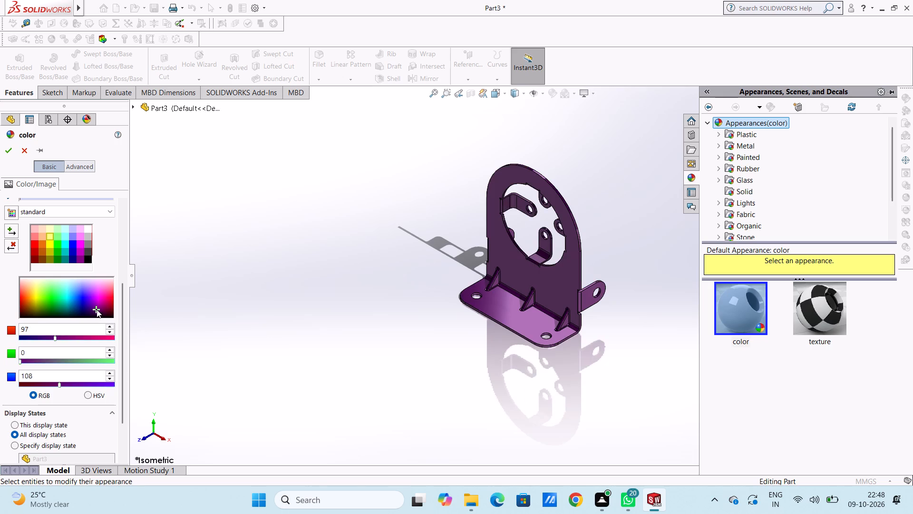
pyautogui.click(102, 301)
pyautogui.click(96, 298)
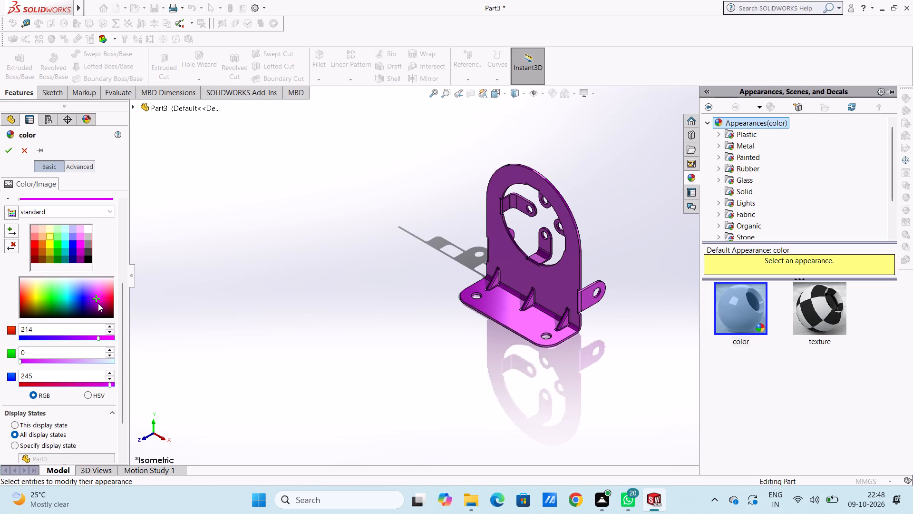
pyautogui.click(98, 303)
pyautogui.click(101, 304)
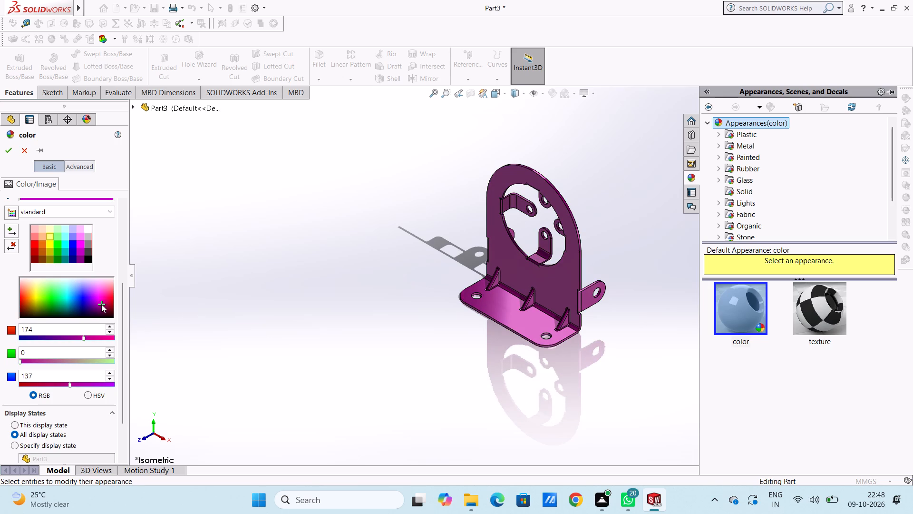
pyautogui.click(98, 337)
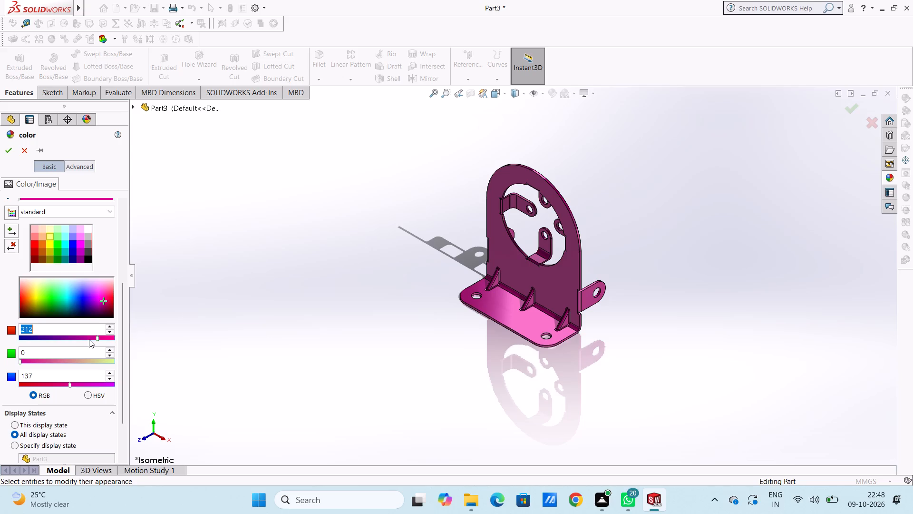
pyautogui.click(89, 337)
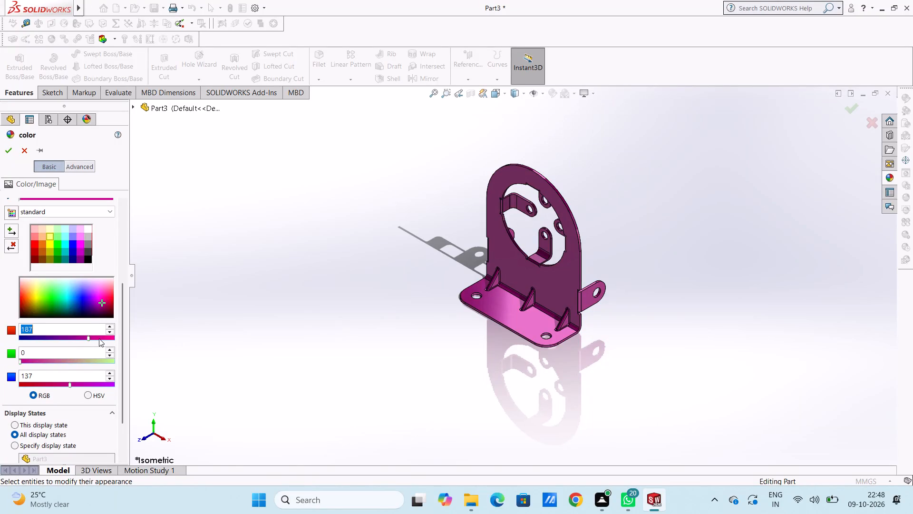
pyautogui.click(96, 337)
pyautogui.click(13, 152)
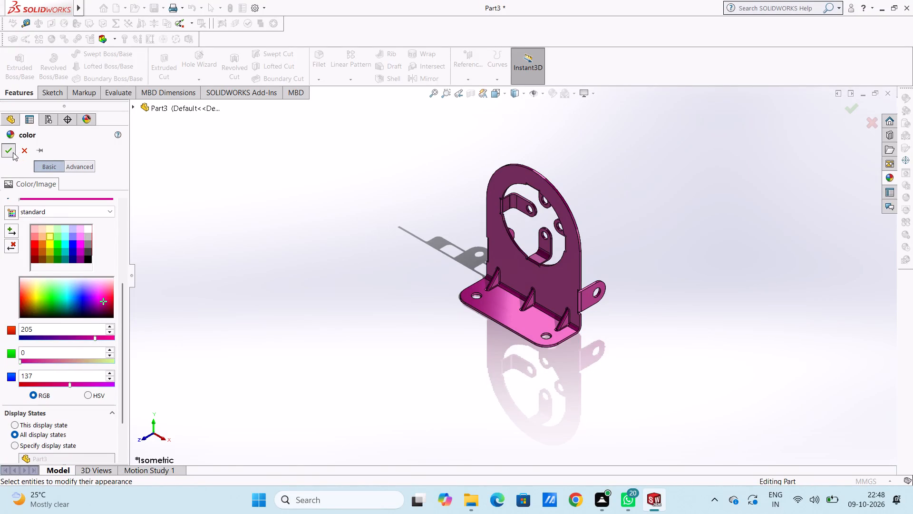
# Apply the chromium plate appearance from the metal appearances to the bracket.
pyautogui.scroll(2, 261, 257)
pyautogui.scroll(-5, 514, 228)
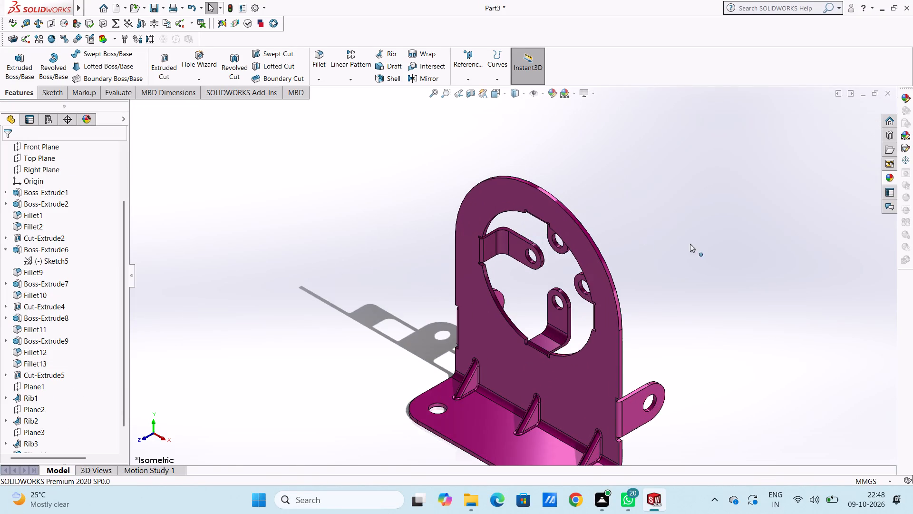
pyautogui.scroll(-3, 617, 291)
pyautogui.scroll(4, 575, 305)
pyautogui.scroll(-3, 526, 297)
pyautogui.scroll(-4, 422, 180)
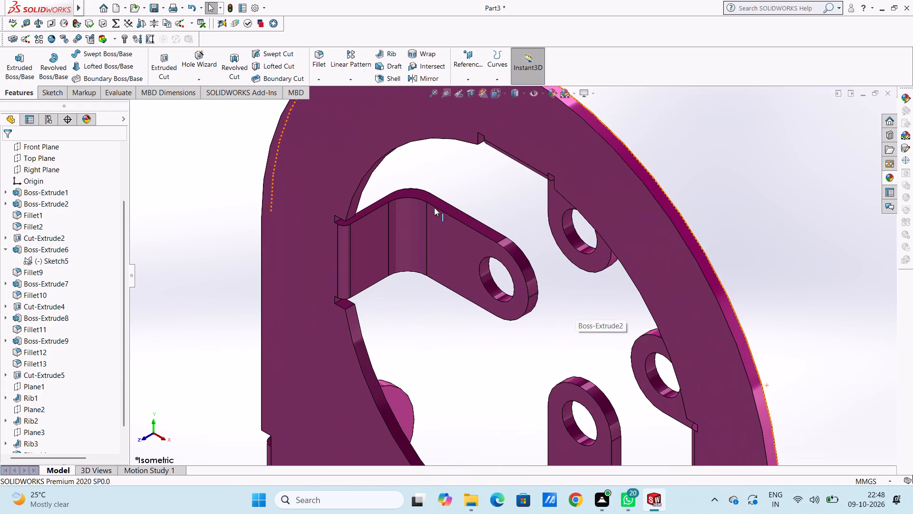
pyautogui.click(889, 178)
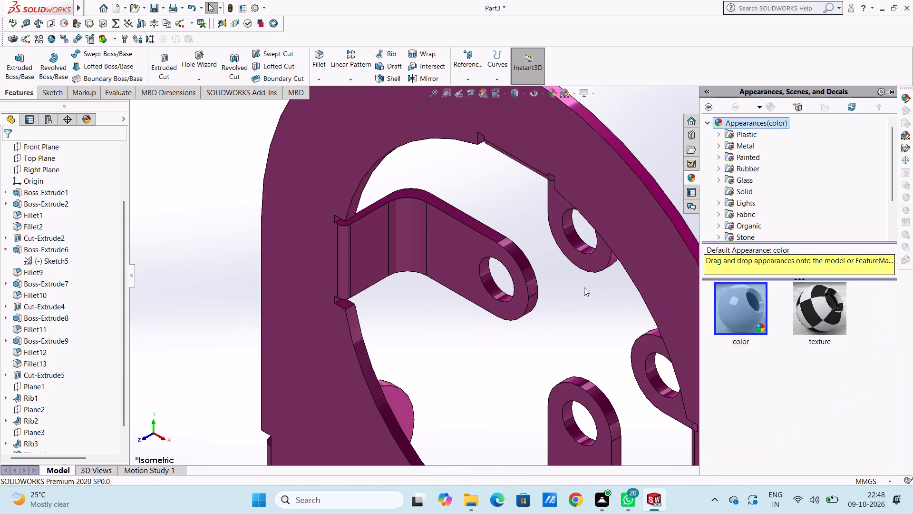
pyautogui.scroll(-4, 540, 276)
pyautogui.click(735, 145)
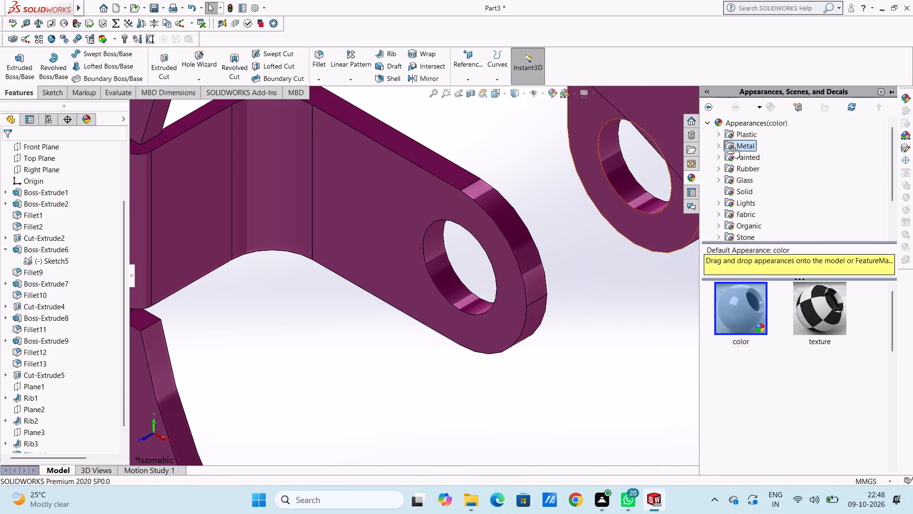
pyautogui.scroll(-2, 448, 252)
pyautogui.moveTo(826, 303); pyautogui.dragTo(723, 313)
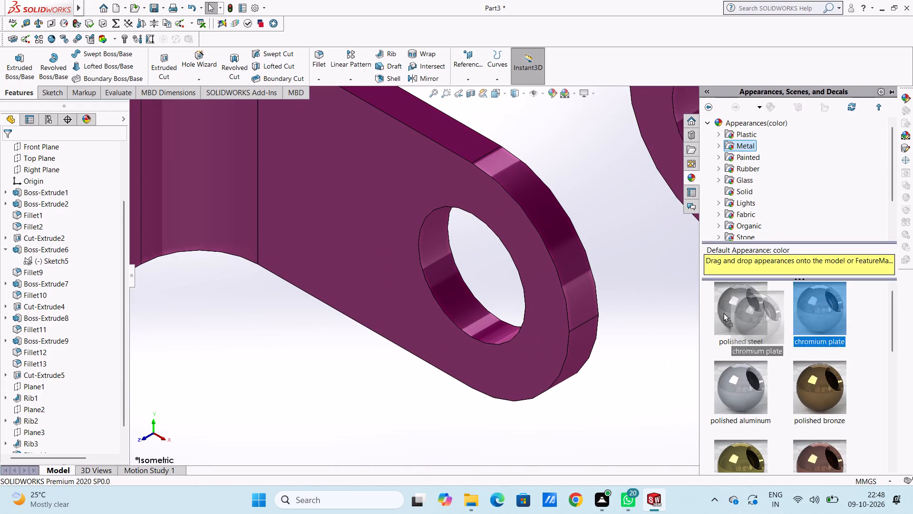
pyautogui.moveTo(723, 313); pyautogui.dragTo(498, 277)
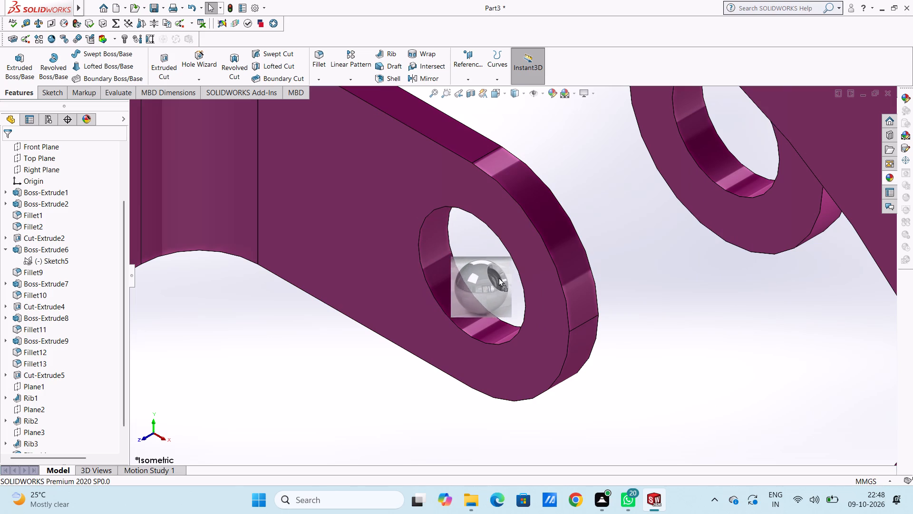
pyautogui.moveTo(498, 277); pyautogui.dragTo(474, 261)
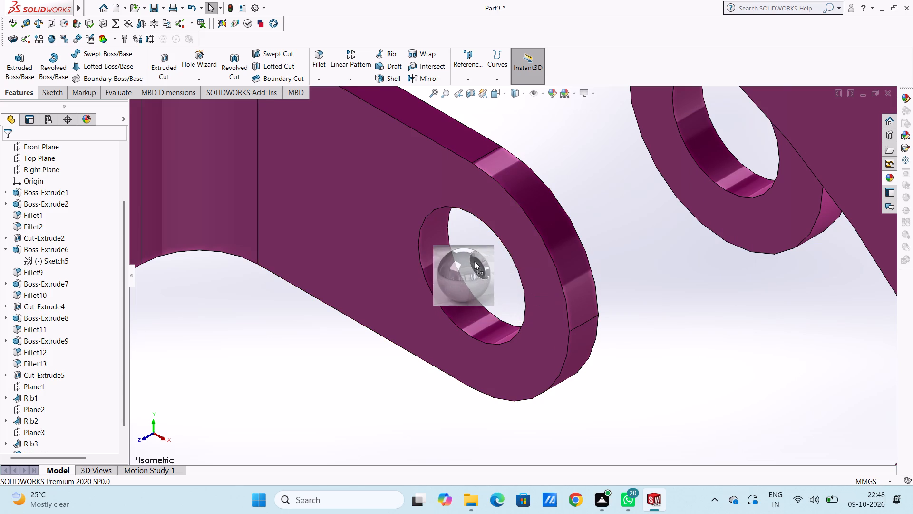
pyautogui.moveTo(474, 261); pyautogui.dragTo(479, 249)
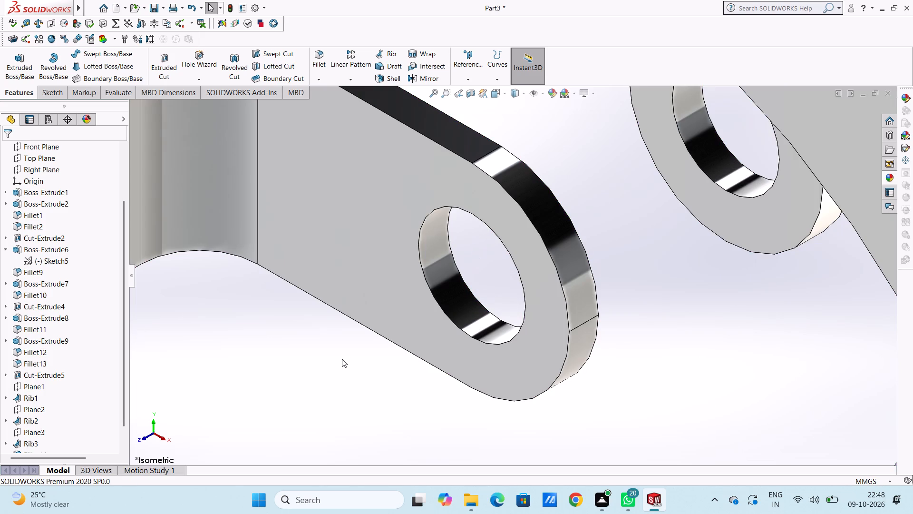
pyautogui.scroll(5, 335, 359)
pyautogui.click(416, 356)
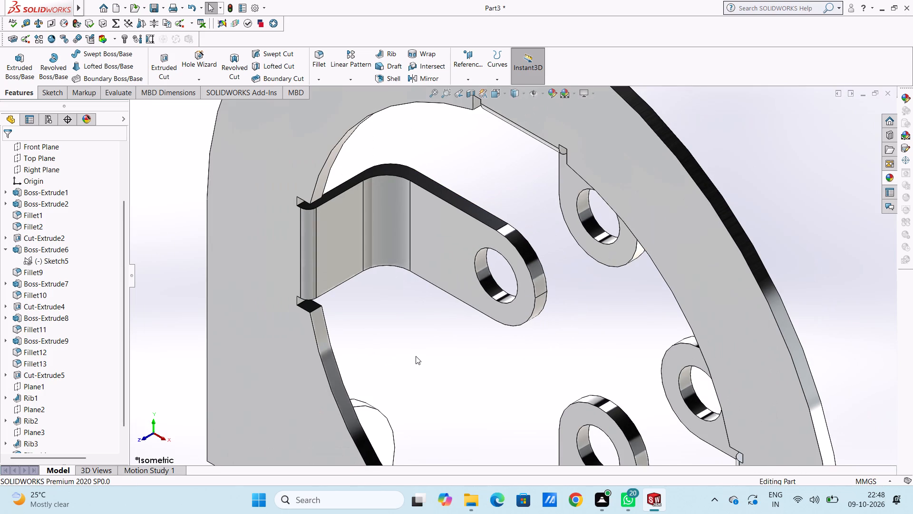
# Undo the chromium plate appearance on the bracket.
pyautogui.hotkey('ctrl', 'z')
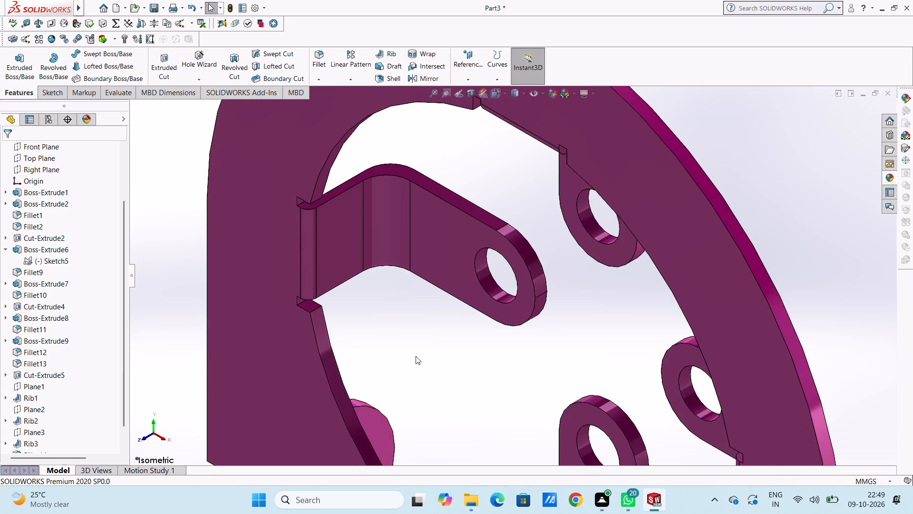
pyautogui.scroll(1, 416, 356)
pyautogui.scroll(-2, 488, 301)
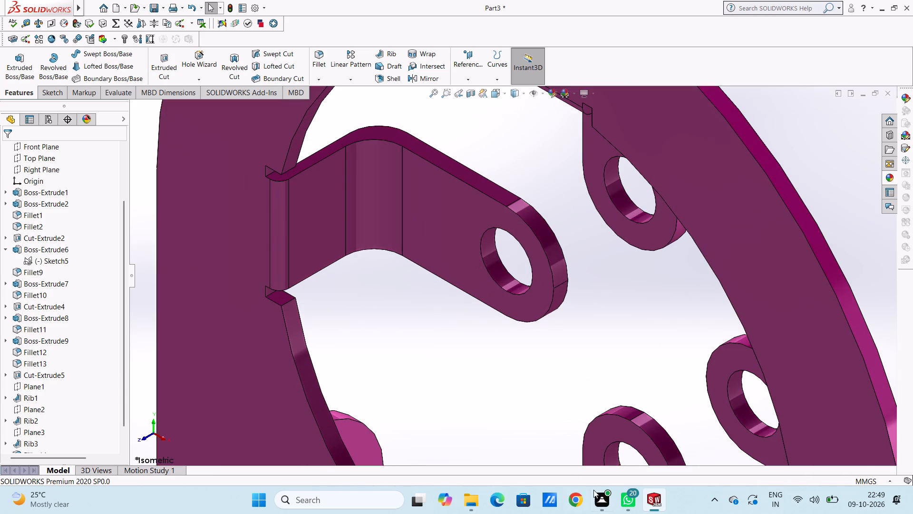
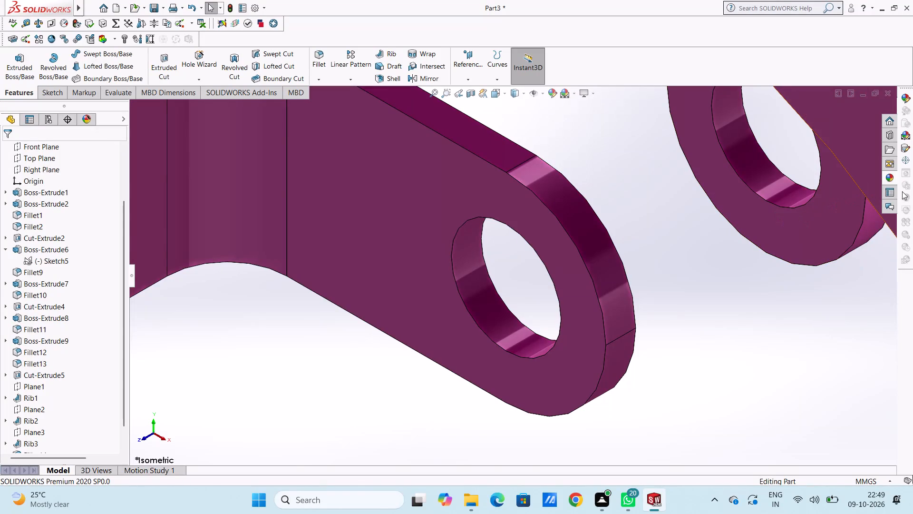
# Apply the chromium plate metal appearance to the whole Cut-Extrude5 feature, covering the holes in the inner arms.
pyautogui.click(889, 178)
pyautogui.scroll(-4, 547, 248)
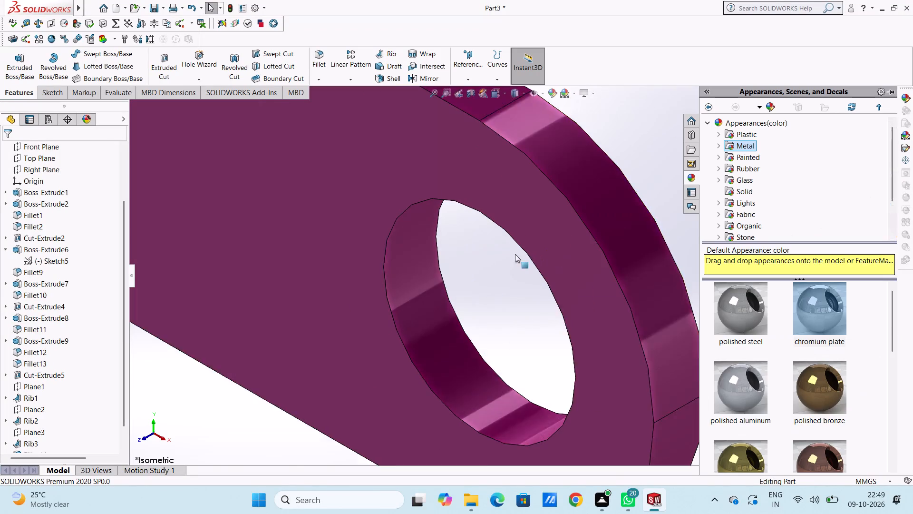
pyautogui.scroll(-1, 515, 254)
pyautogui.moveTo(825, 306); pyautogui.dragTo(364, 293)
pyautogui.click(366, 293)
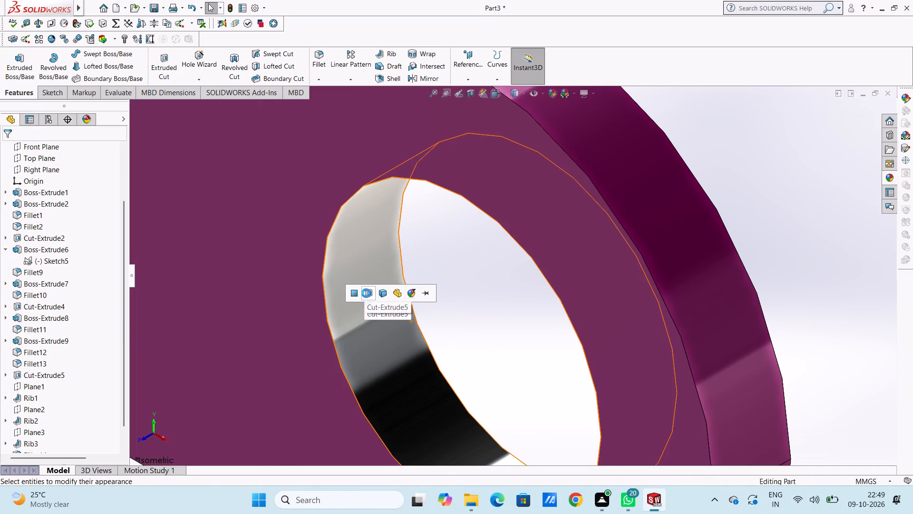
# Apply the chromium plate appearance to only the face of the base plate's left mounting hole, as seen in isometric view.
pyautogui.scroll(15, 476, 291)
pyautogui.scroll(4, 467, 357)
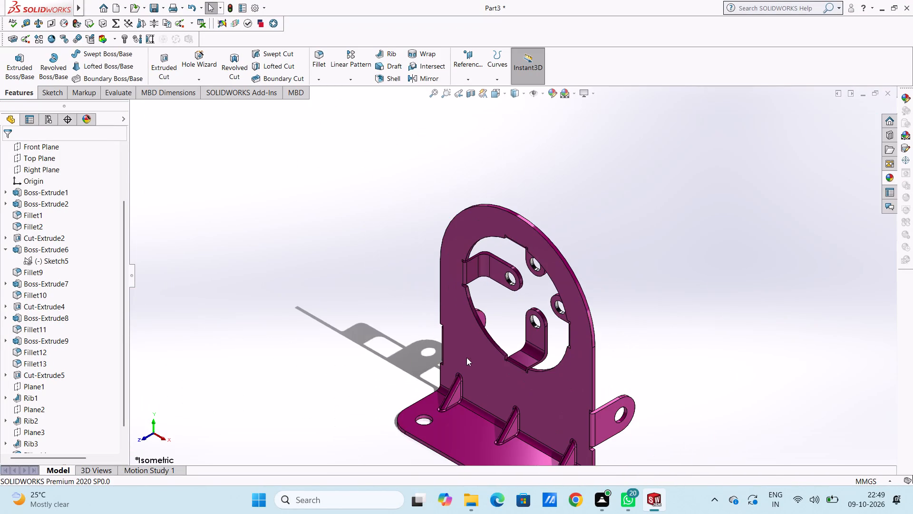
pyautogui.scroll(-2, 510, 437)
pyautogui.scroll(-5, 415, 351)
pyautogui.scroll(-5, 446, 309)
pyautogui.click(886, 175)
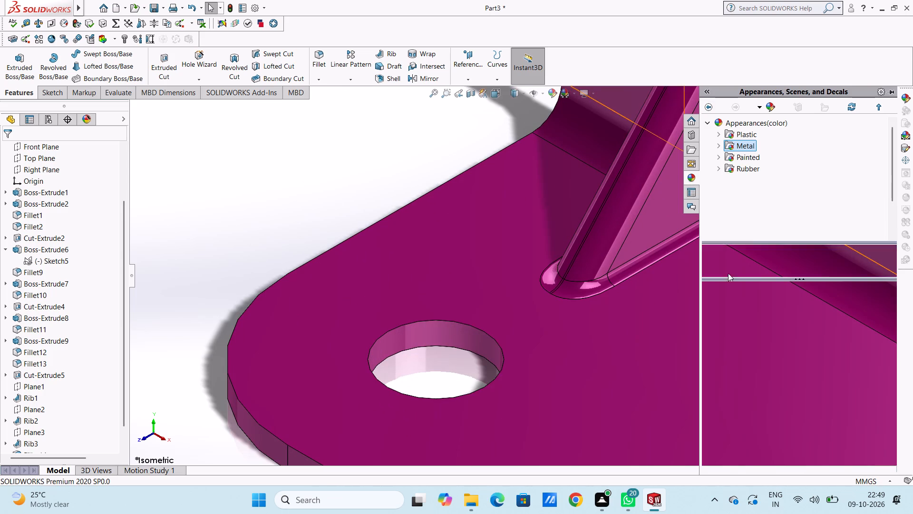
pyautogui.scroll(-5, 389, 374)
pyautogui.moveTo(822, 305); pyautogui.dragTo(626, 306)
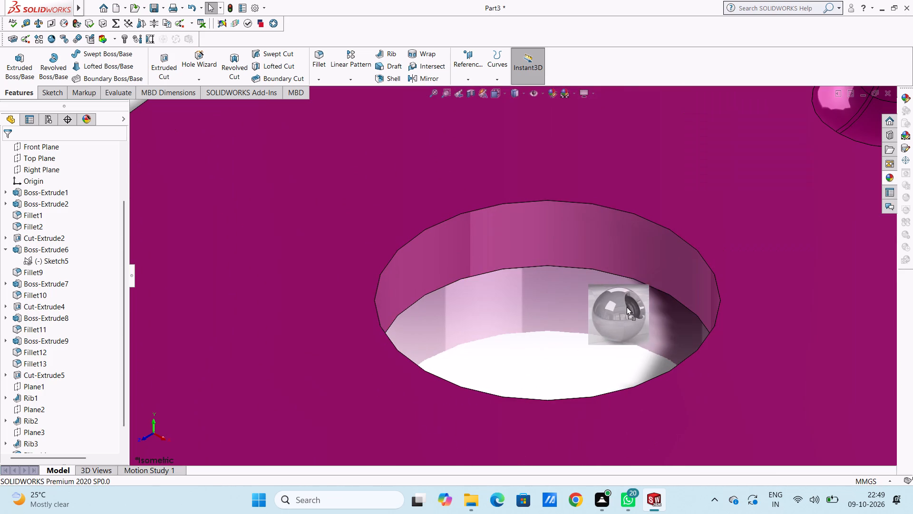
pyautogui.moveTo(626, 306); pyautogui.dragTo(692, 291)
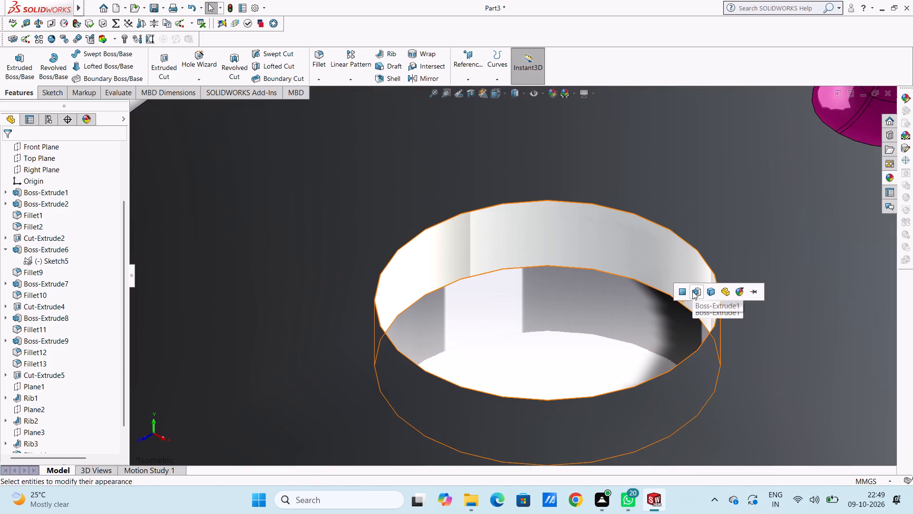
pyautogui.click(681, 292)
# Apply the chromium plate appearance to the face of the base plate's right mounting hole.
pyautogui.scroll(10, 670, 299)
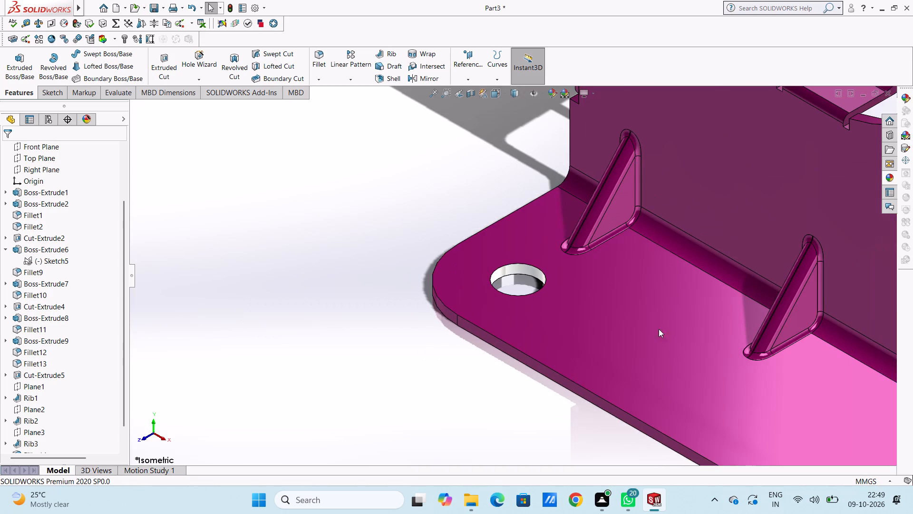
pyautogui.scroll(4, 738, 360)
pyautogui.scroll(-4, 708, 382)
pyautogui.scroll(-5, 640, 346)
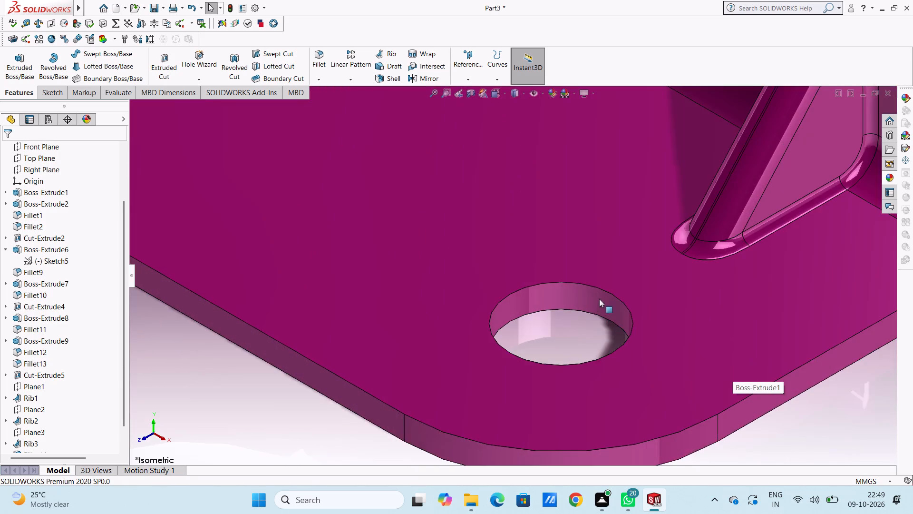
pyautogui.scroll(-4, 572, 305)
pyautogui.click(888, 177)
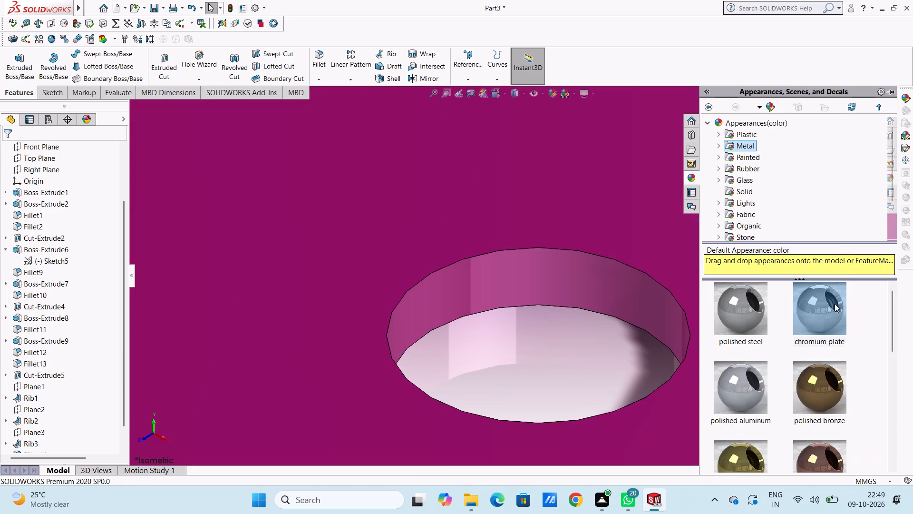
pyautogui.moveTo(829, 306); pyautogui.dragTo(631, 314)
pyautogui.click(631, 314)
# Apply the chromium plate appearance to the hole face of the side arm on the upright plate's right edge.
pyautogui.scroll(17, 631, 314)
pyautogui.moveTo(654, 262); pyautogui.dragTo(602, 258, button='middle')
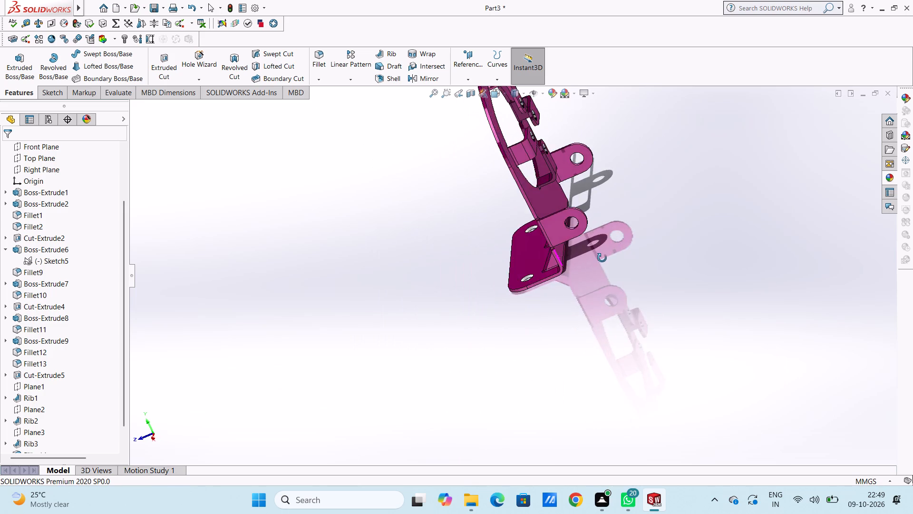
pyautogui.moveTo(602, 258); pyautogui.dragTo(619, 240, button='middle')
pyautogui.scroll(-5, 584, 227)
pyautogui.moveTo(591, 228); pyautogui.dragTo(642, 262, button='middle')
pyautogui.scroll(-5, 629, 245)
pyautogui.moveTo(646, 274); pyautogui.dragTo(623, 269, button='middle')
pyautogui.scroll(-5, 516, 249)
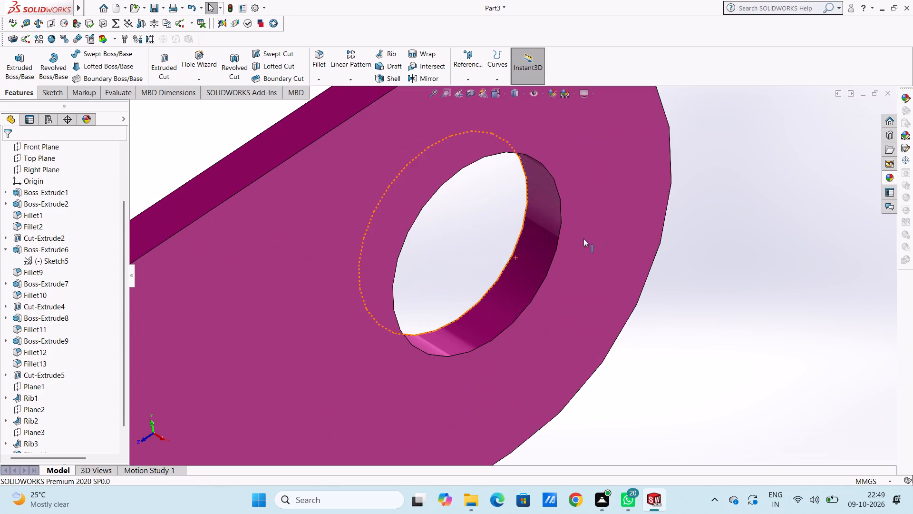
pyautogui.click(887, 179)
pyautogui.moveTo(829, 306); pyautogui.dragTo(640, 312)
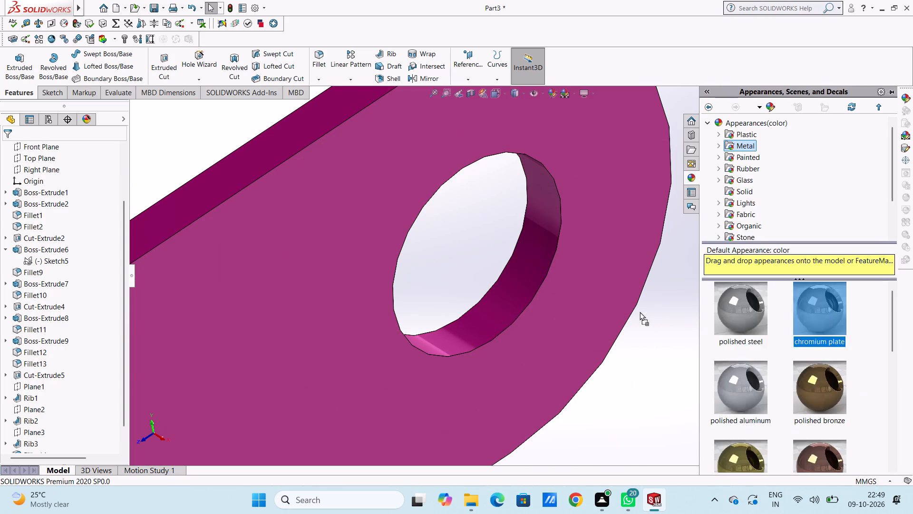
pyautogui.moveTo(640, 312); pyautogui.dragTo(536, 274)
pyautogui.click(536, 274)
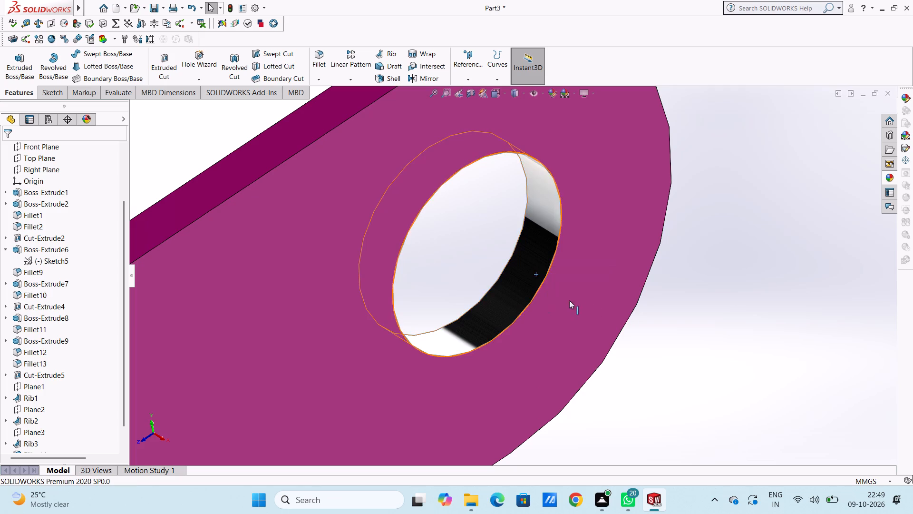
# Apply the chromium plate appearance to only the hole face of the opposite side arm, on the upright plate's left edge.
pyautogui.scroll(16, 588, 302)
pyautogui.moveTo(535, 346); pyautogui.dragTo(678, 349, button='middle')
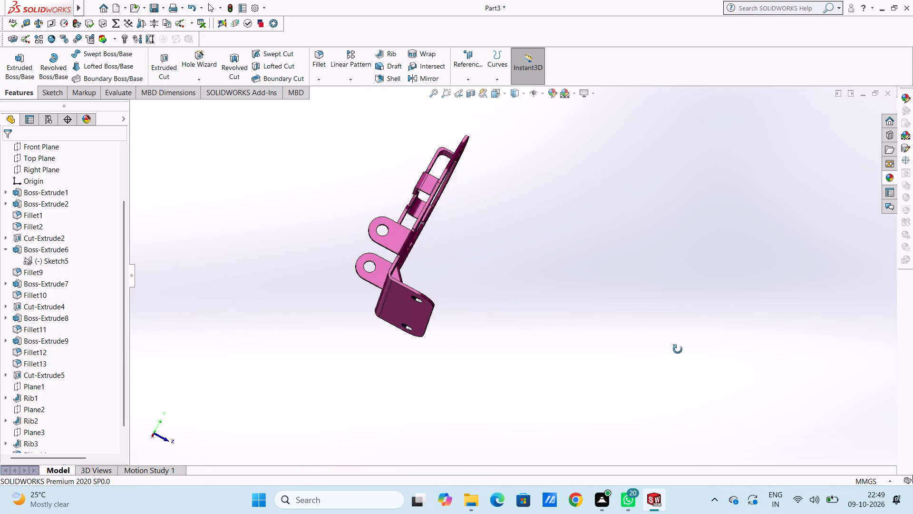
pyautogui.moveTo(678, 349); pyautogui.dragTo(678, 351, button='middle')
pyautogui.moveTo(533, 282); pyautogui.dragTo(520, 397, button='middle')
pyautogui.middleClick(519, 397)
pyautogui.moveTo(513, 399); pyautogui.dragTo(500, 413, button='middle')
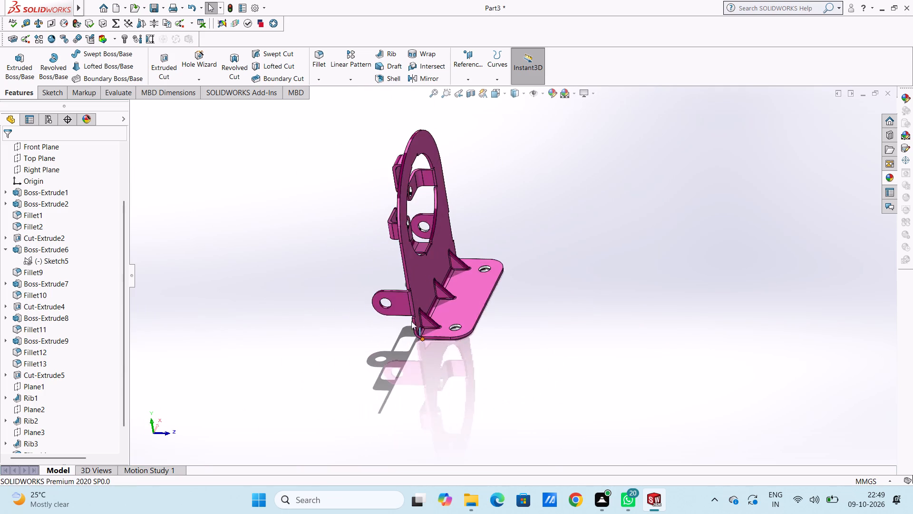
pyautogui.scroll(-6, 389, 304)
pyautogui.scroll(-10, 468, 288)
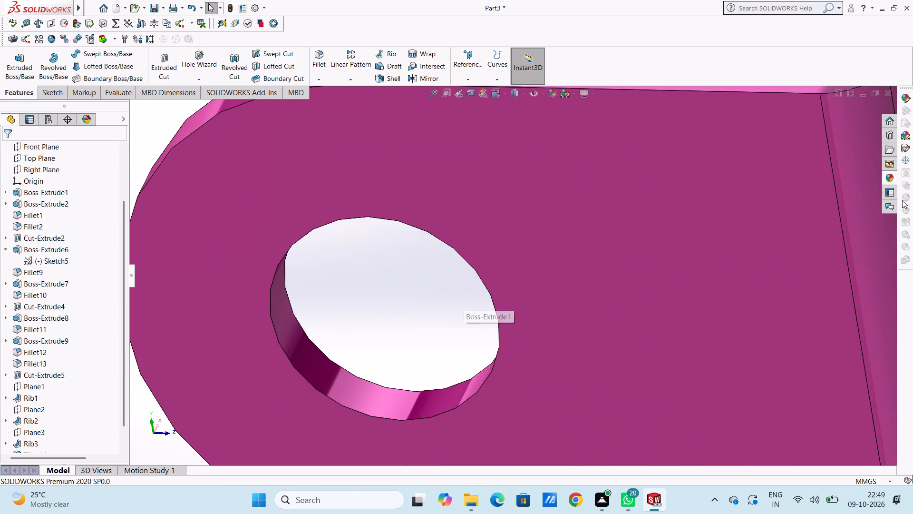
pyautogui.click(888, 178)
pyautogui.moveTo(821, 307); pyautogui.dragTo(660, 319)
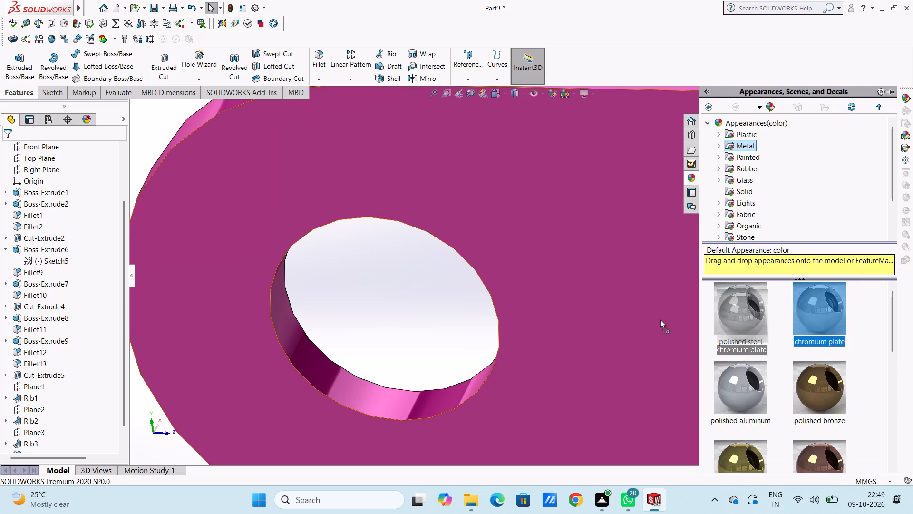
pyautogui.moveTo(660, 319); pyautogui.dragTo(475, 372)
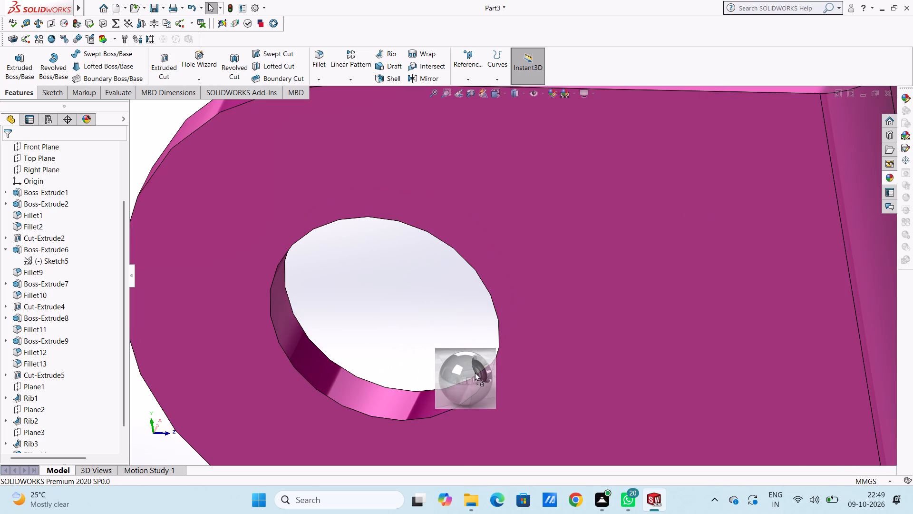
pyautogui.moveTo(475, 372); pyautogui.dragTo(435, 378)
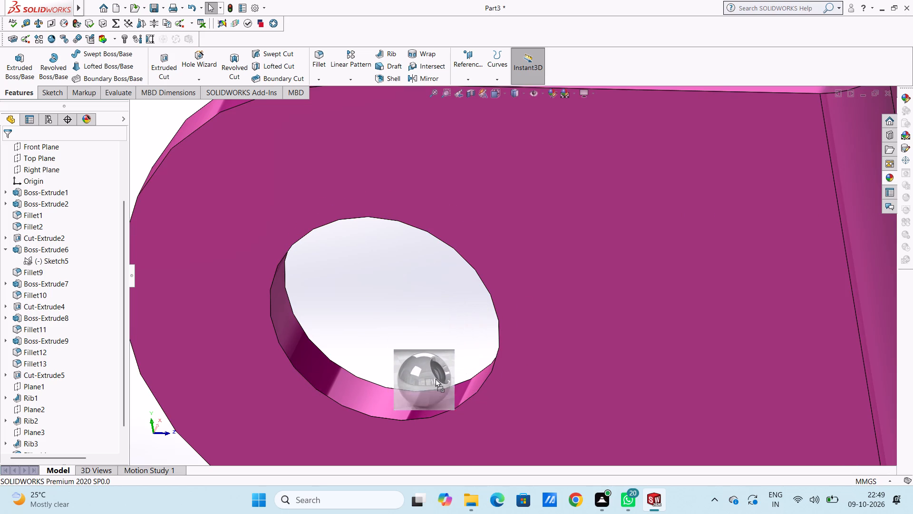
pyautogui.moveTo(435, 378); pyautogui.dragTo(446, 398)
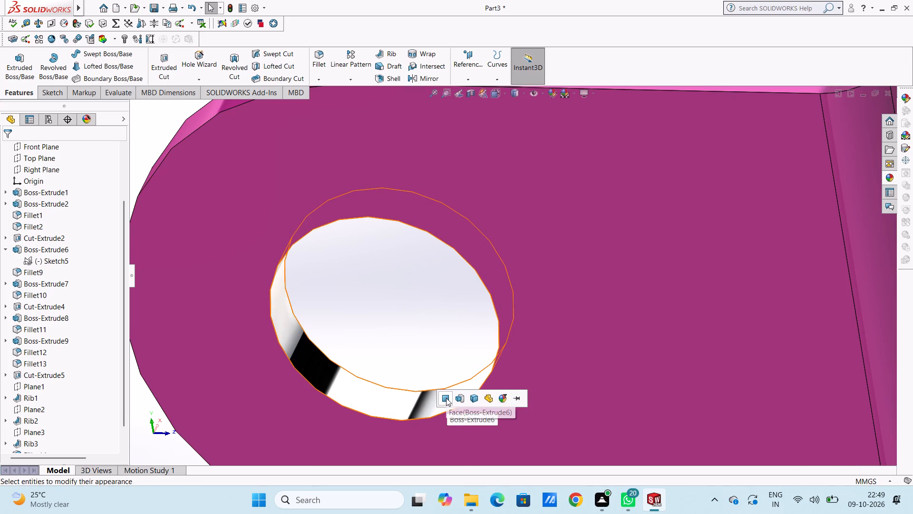
pyautogui.click(446, 398)
pyautogui.scroll(11, 448, 385)
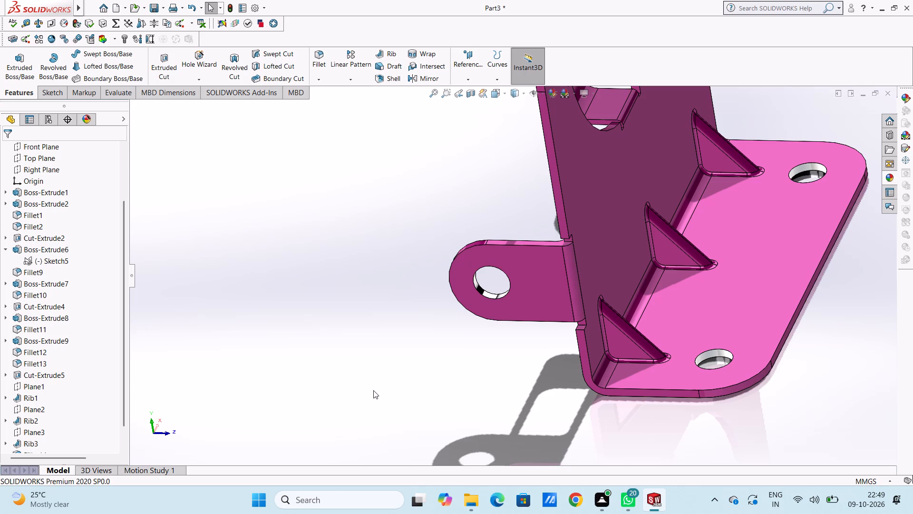
pyautogui.press('Escape')
pyautogui.press('Escape')
# Show the bracket in isometric view and save the part in Documents as "motor mount bracket".
pyautogui.hotkey('ctrl', '7')
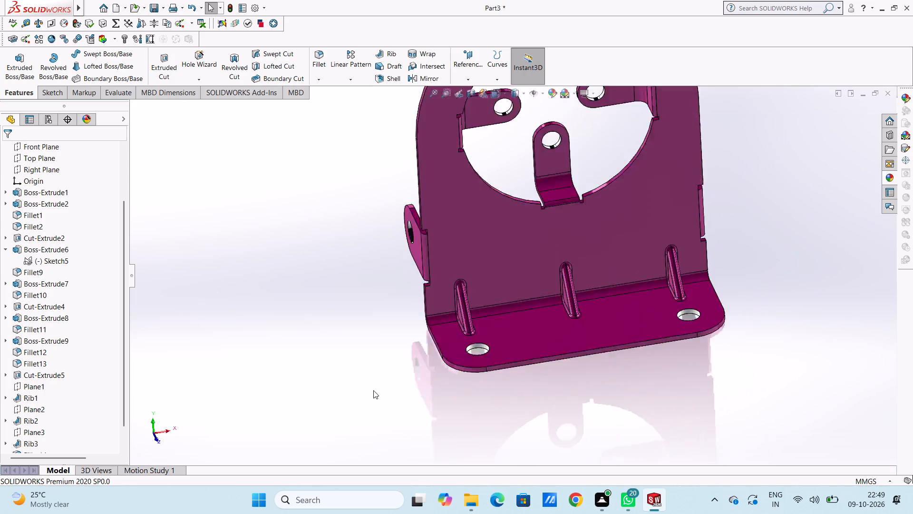
pyautogui.scroll(3, 373, 390)
pyautogui.scroll(-2, 609, 379)
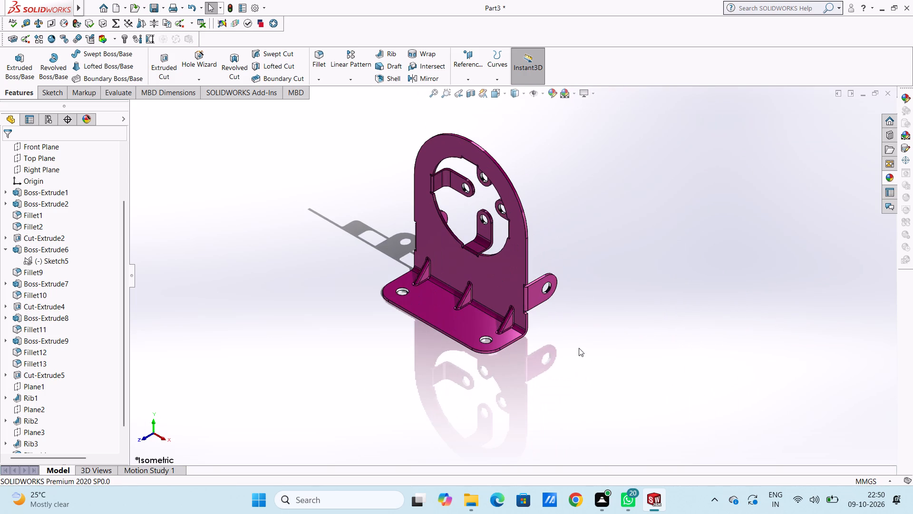
pyautogui.scroll(-2, 429, 234)
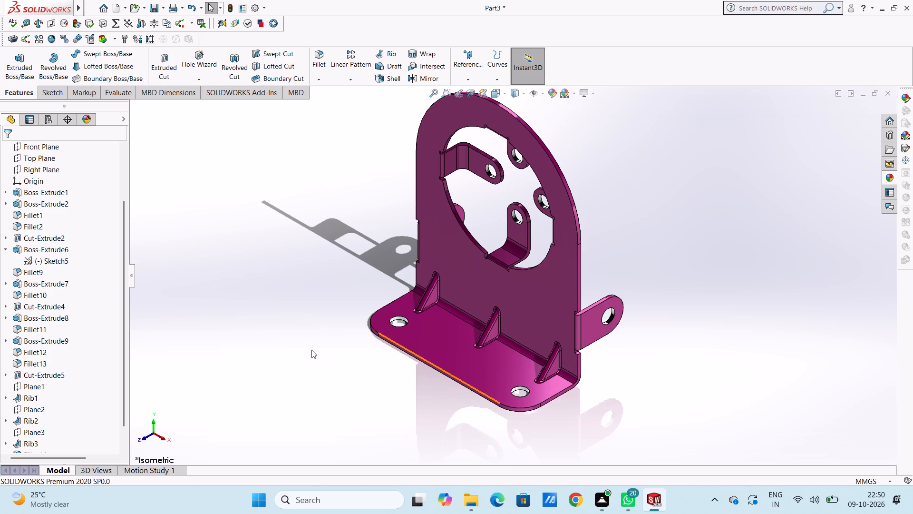
pyautogui.press('Escape')
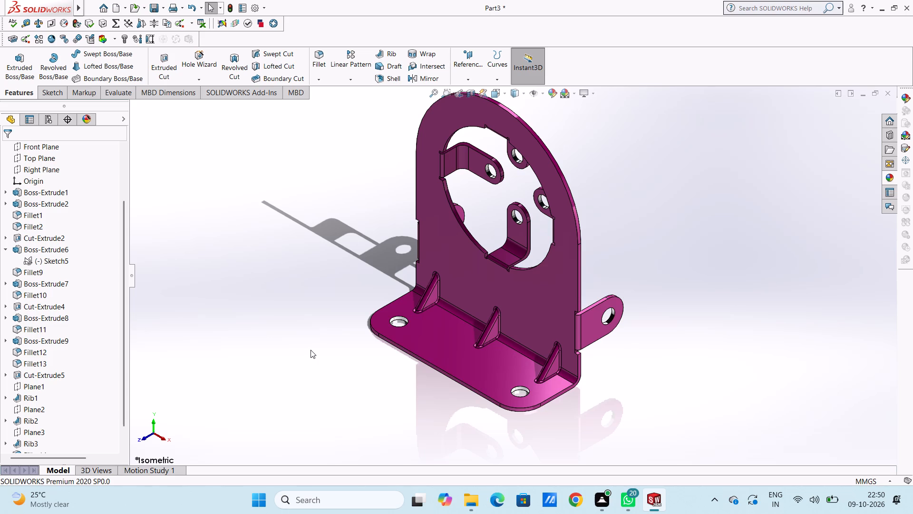
pyautogui.hotkey('ctrl', 's')
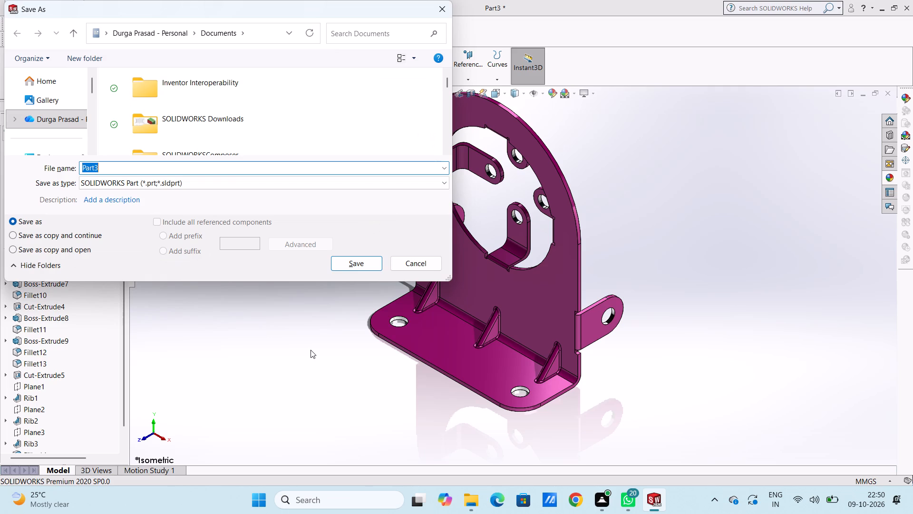
pyautogui.write('motor mount')
pyautogui.press('space')
pyautogui.write('bracket')
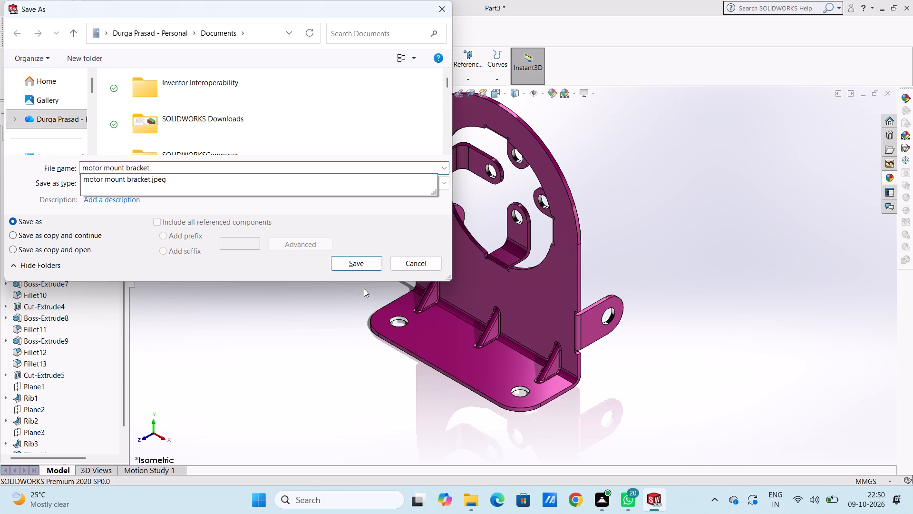
pyautogui.click(358, 259)
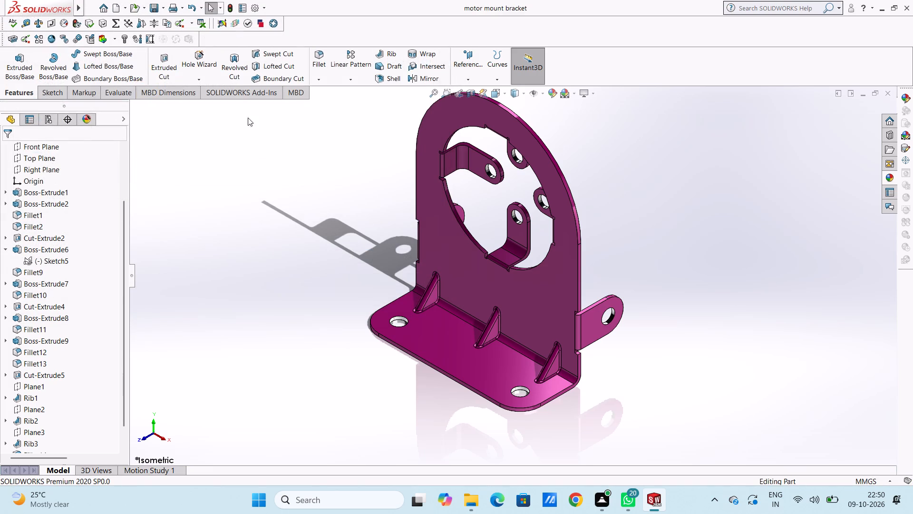
# Save a PDF version of the part in Documents under the name "motor mount bracket".
pyautogui.click(163, 8)
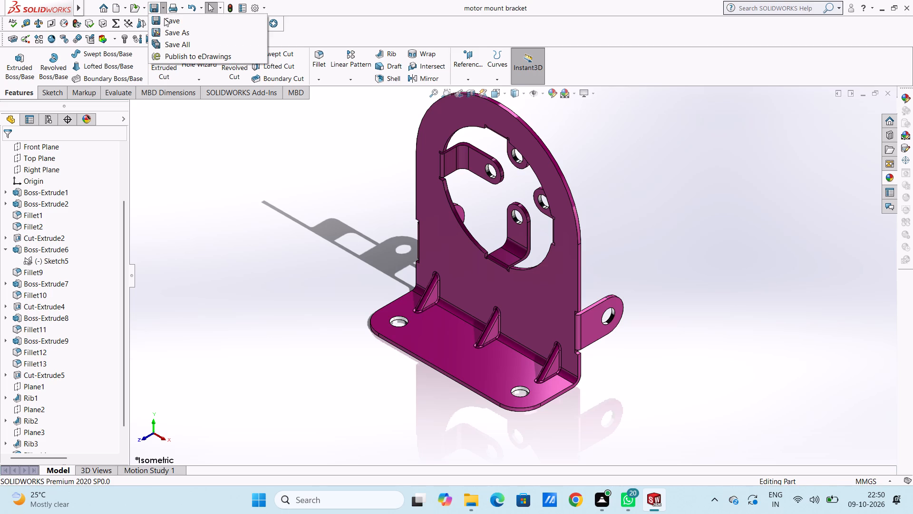
pyautogui.click(172, 35)
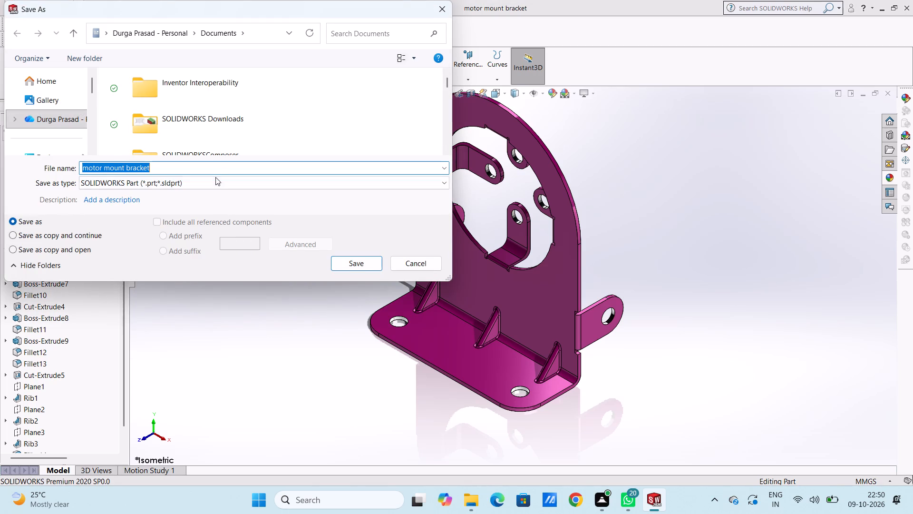
pyautogui.click(215, 180)
pyautogui.click(214, 261)
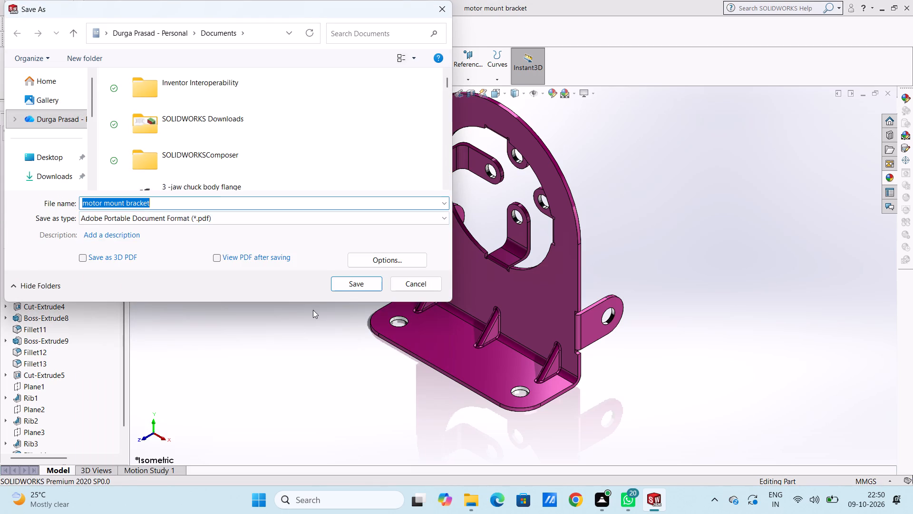
pyautogui.click(340, 286)
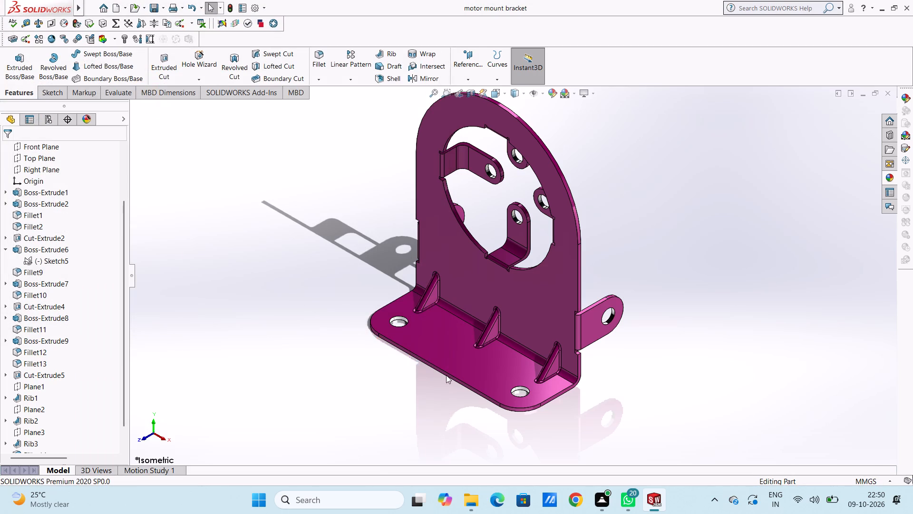